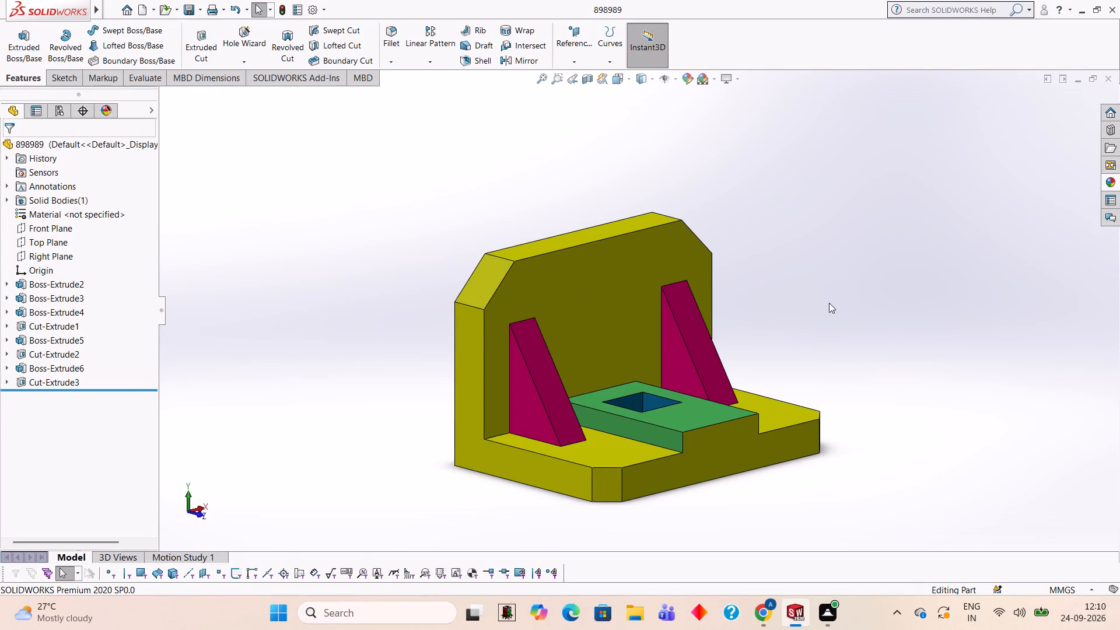
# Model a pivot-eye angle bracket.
# Close the open part and create a new part document.
pyautogui.click(1109, 75)
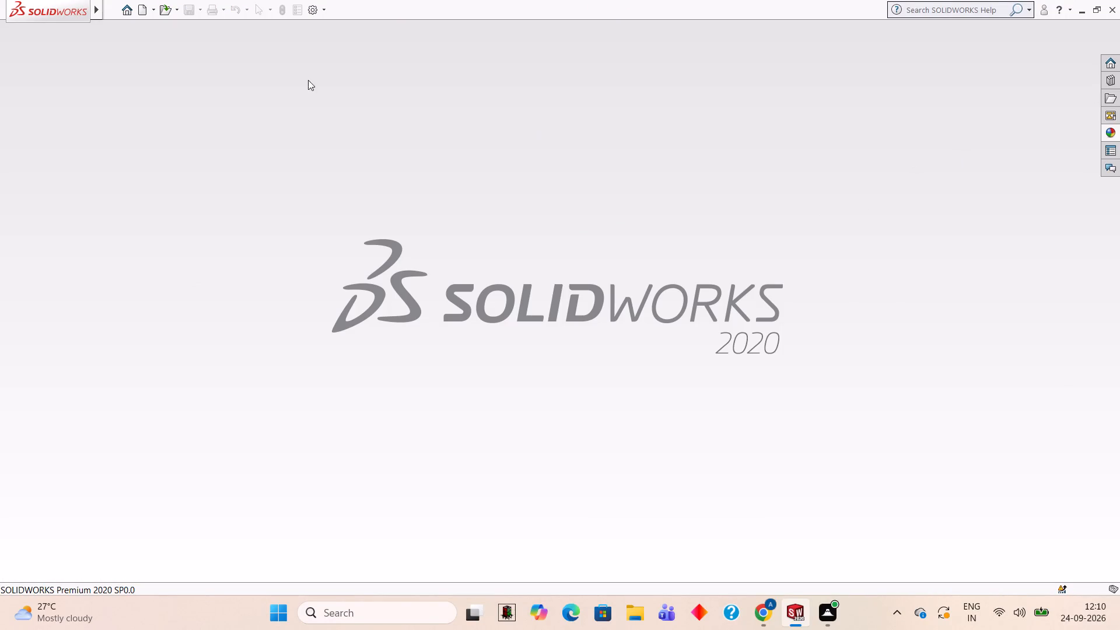
pyautogui.click(143, 15)
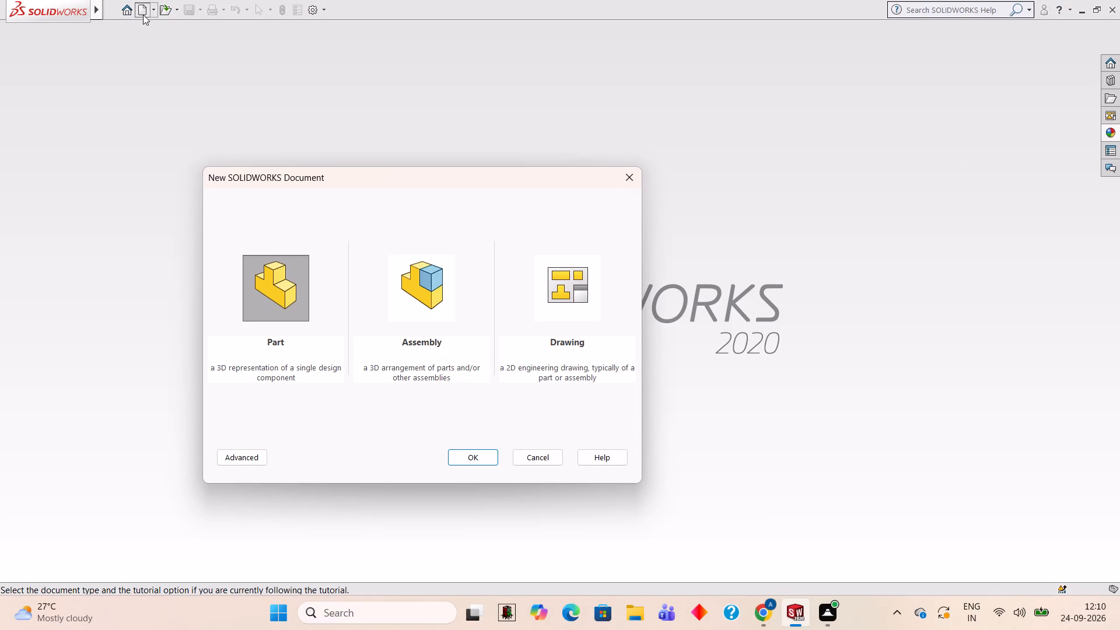
pyautogui.click(485, 451)
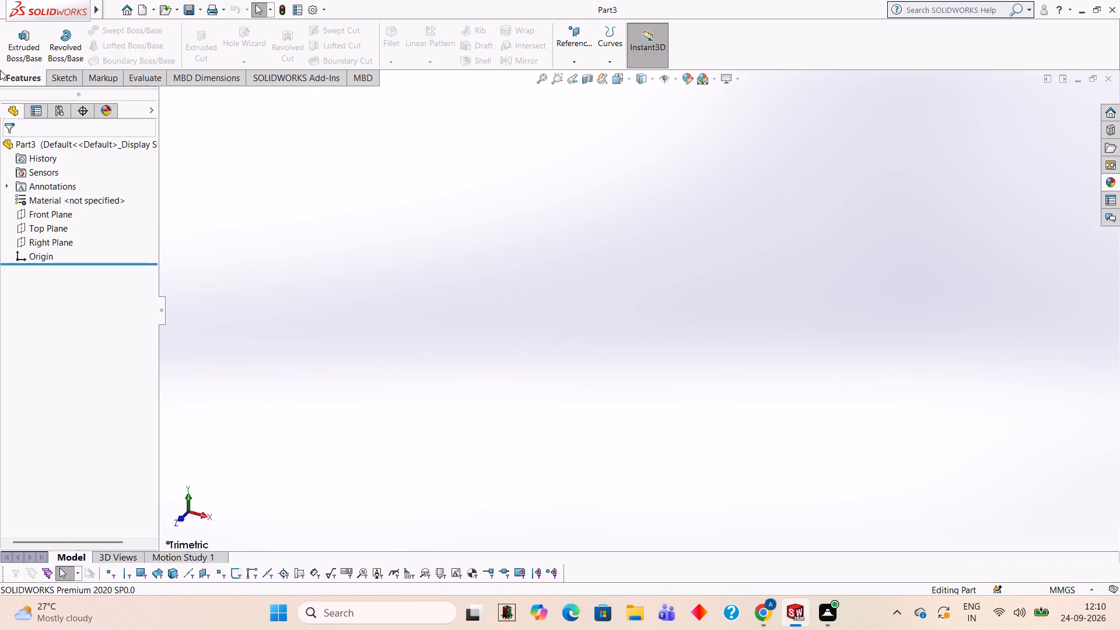
# Start a new sketch on the Front Plane.
pyautogui.click(50, 211)
pyautogui.click(54, 194)
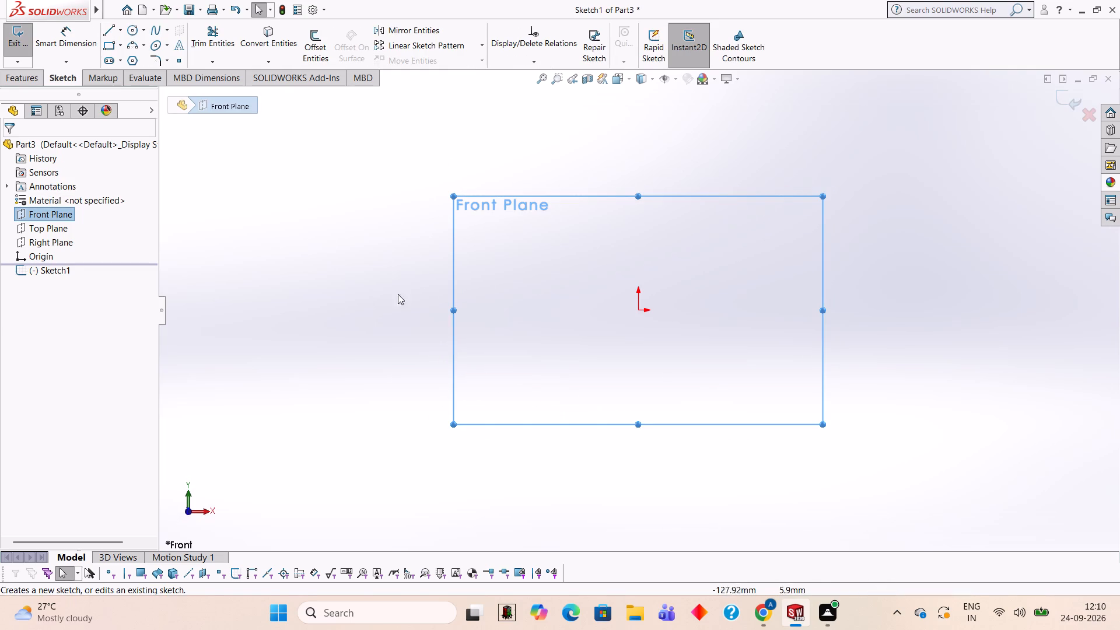
pyautogui.click(508, 277)
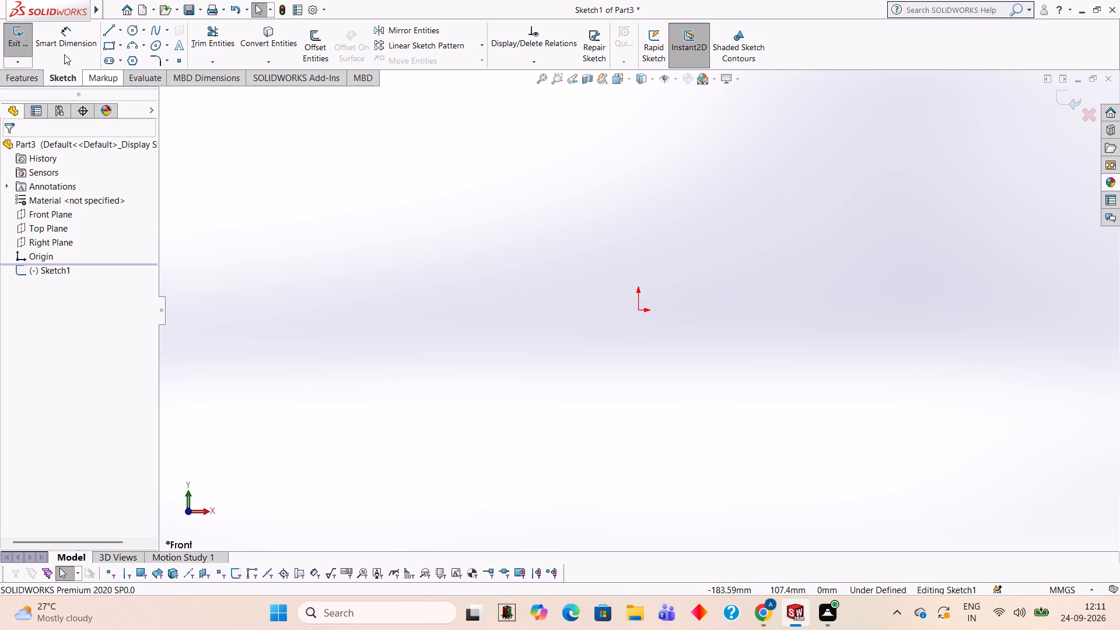
# Sketch connected lines from the origin: 113 mm horizontally, 63 mm vertically upward, and 88 mm horizontally back toward the origin side.
pyautogui.click(108, 36)
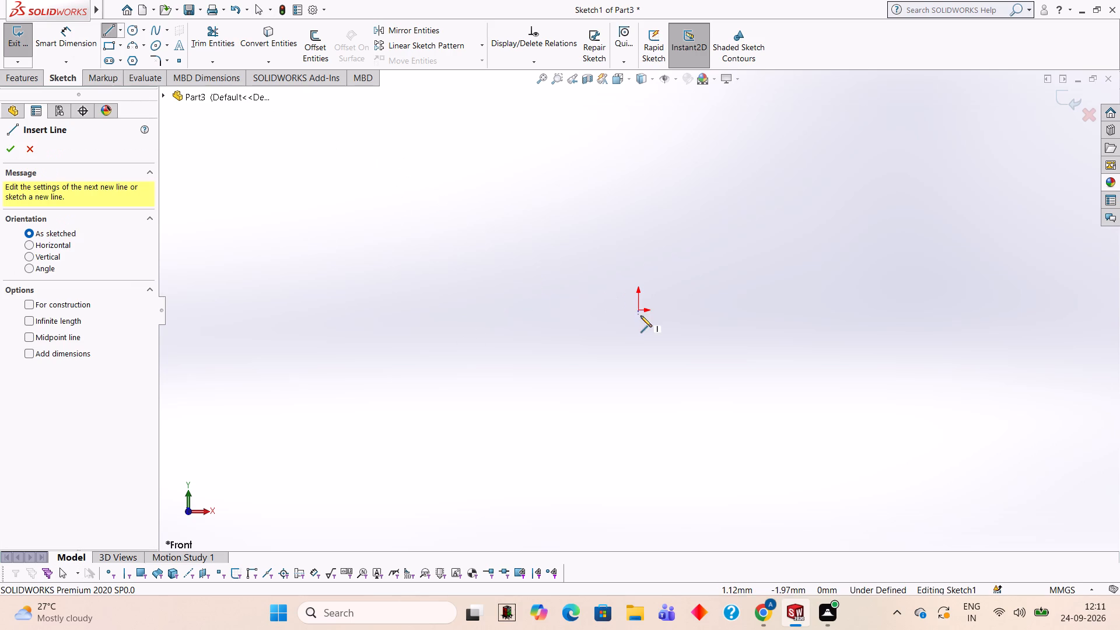
pyautogui.click(638, 310)
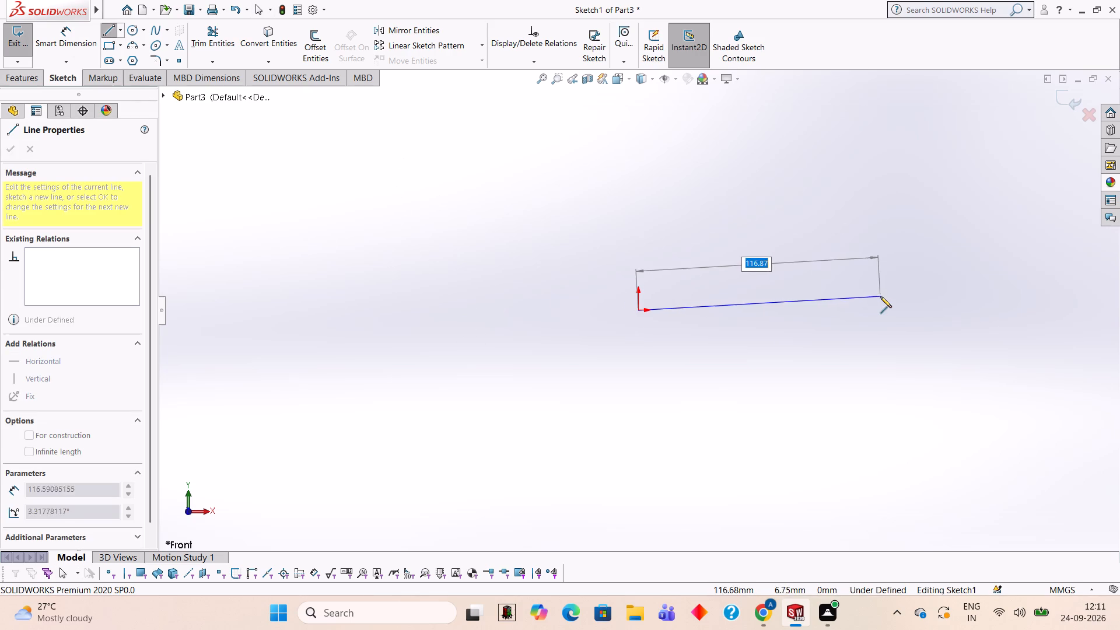
pyautogui.write('113')
pyautogui.press('Return')
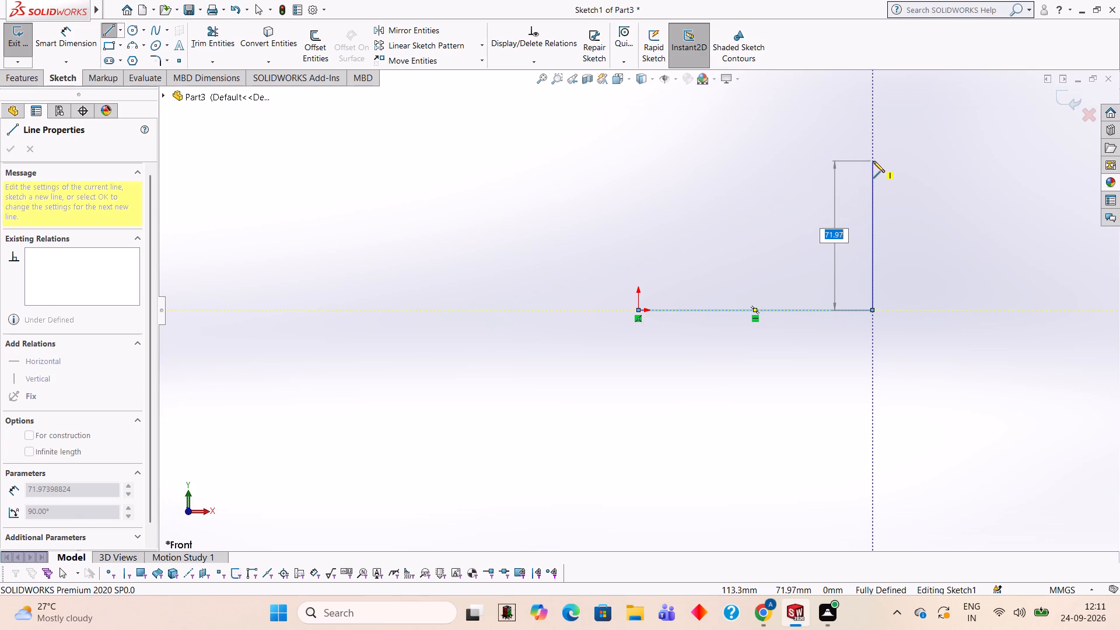
pyautogui.write('63')
pyautogui.press('Return')
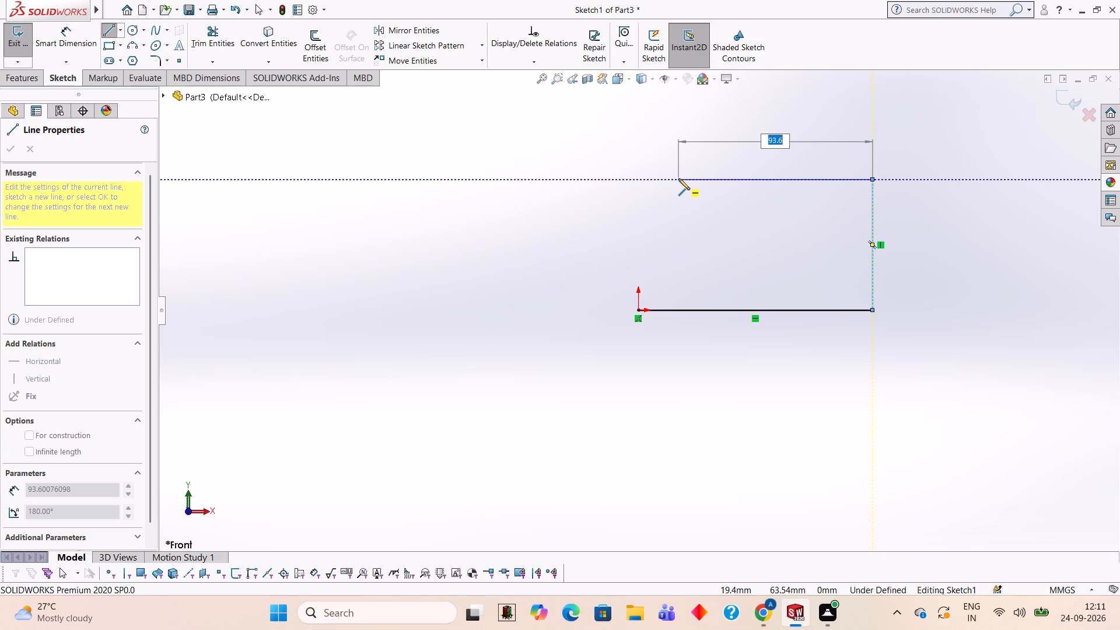
pyautogui.write('88')
pyautogui.press('Return')
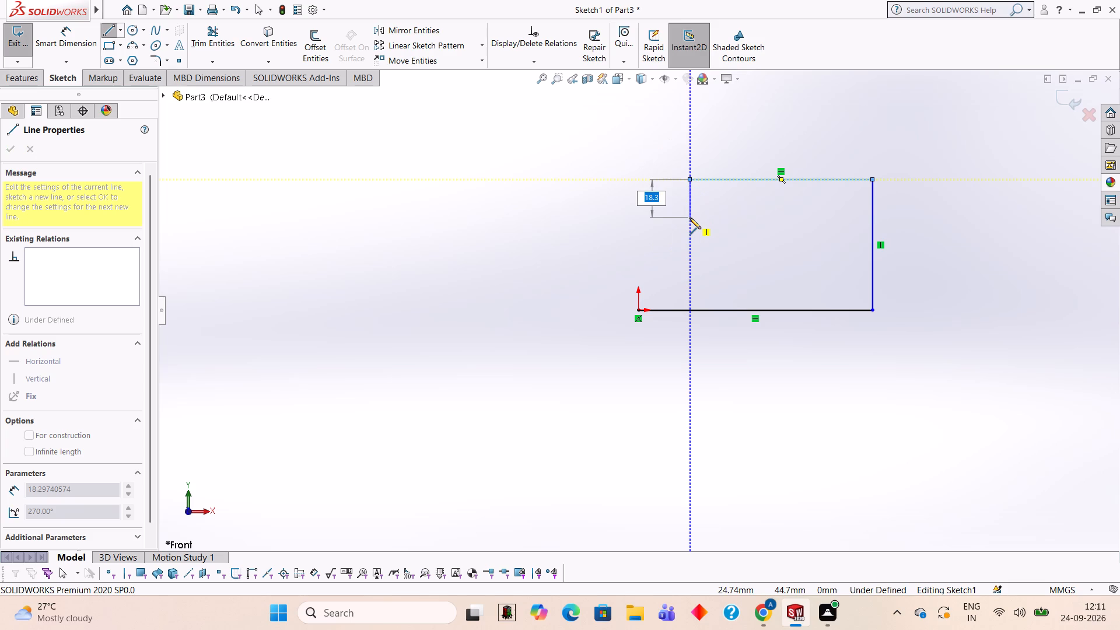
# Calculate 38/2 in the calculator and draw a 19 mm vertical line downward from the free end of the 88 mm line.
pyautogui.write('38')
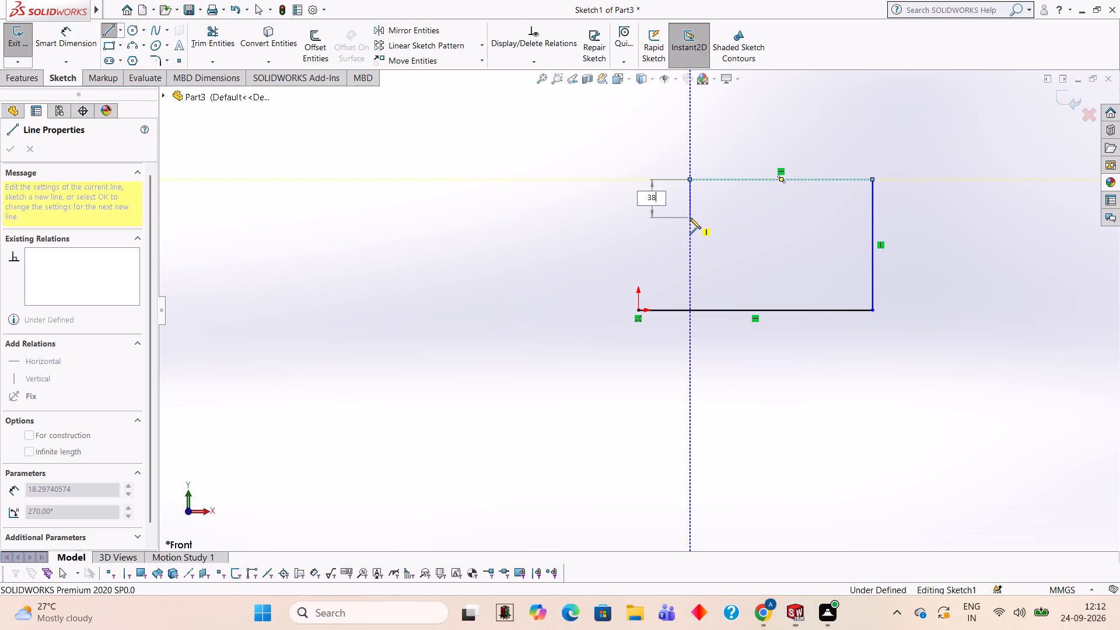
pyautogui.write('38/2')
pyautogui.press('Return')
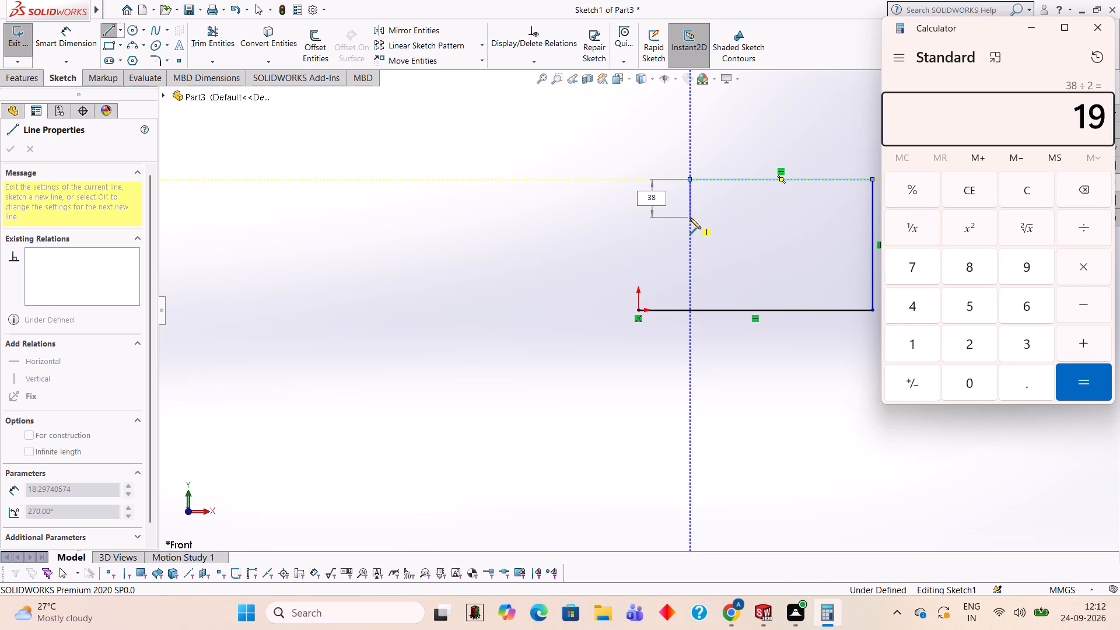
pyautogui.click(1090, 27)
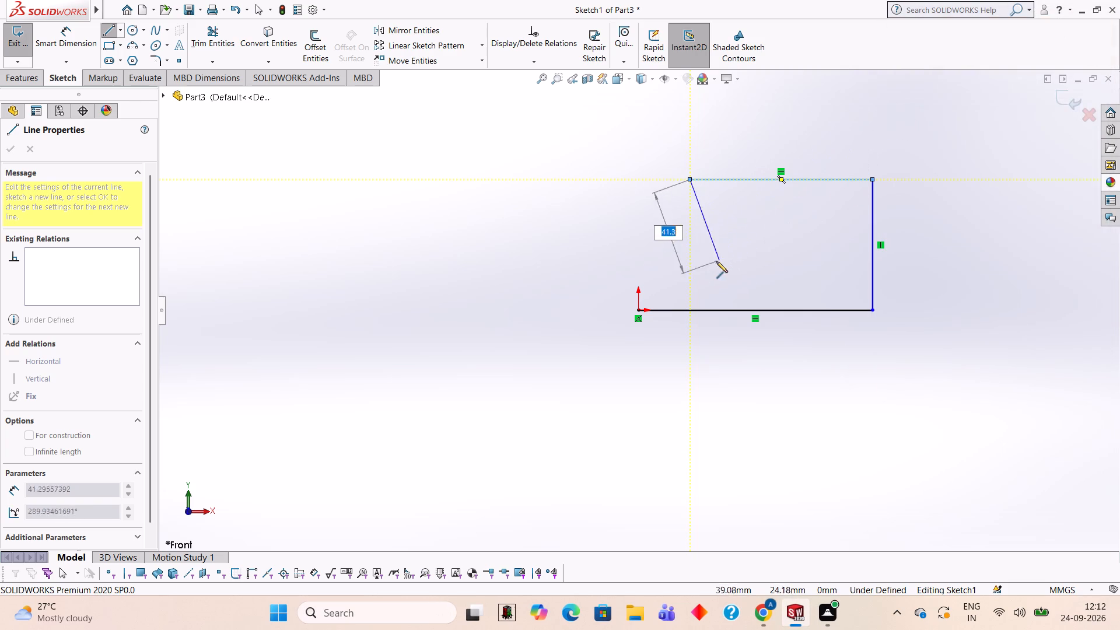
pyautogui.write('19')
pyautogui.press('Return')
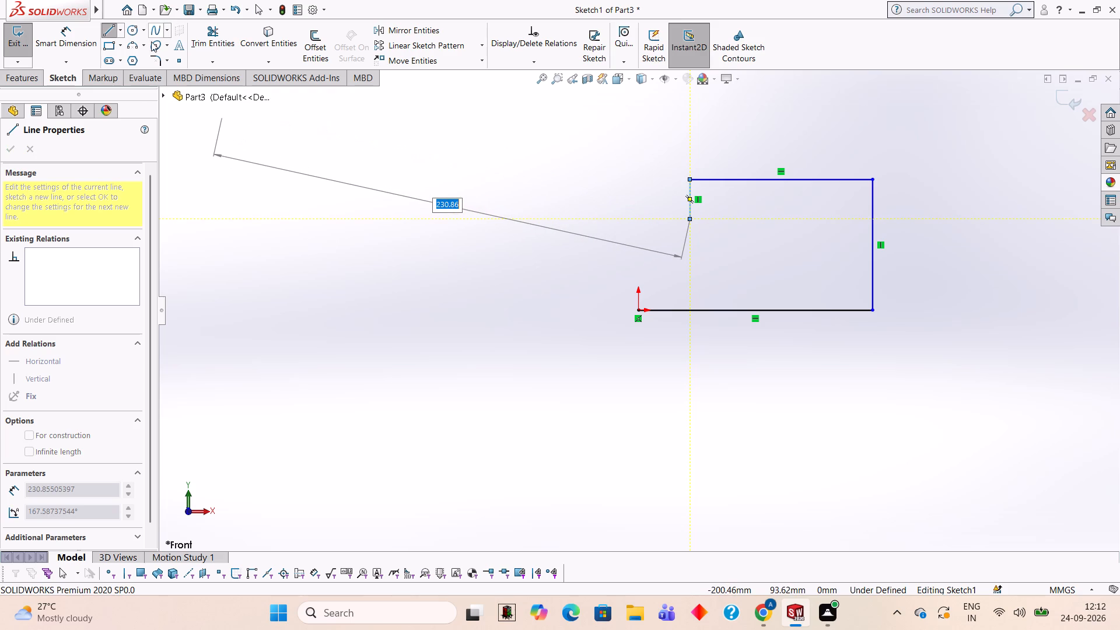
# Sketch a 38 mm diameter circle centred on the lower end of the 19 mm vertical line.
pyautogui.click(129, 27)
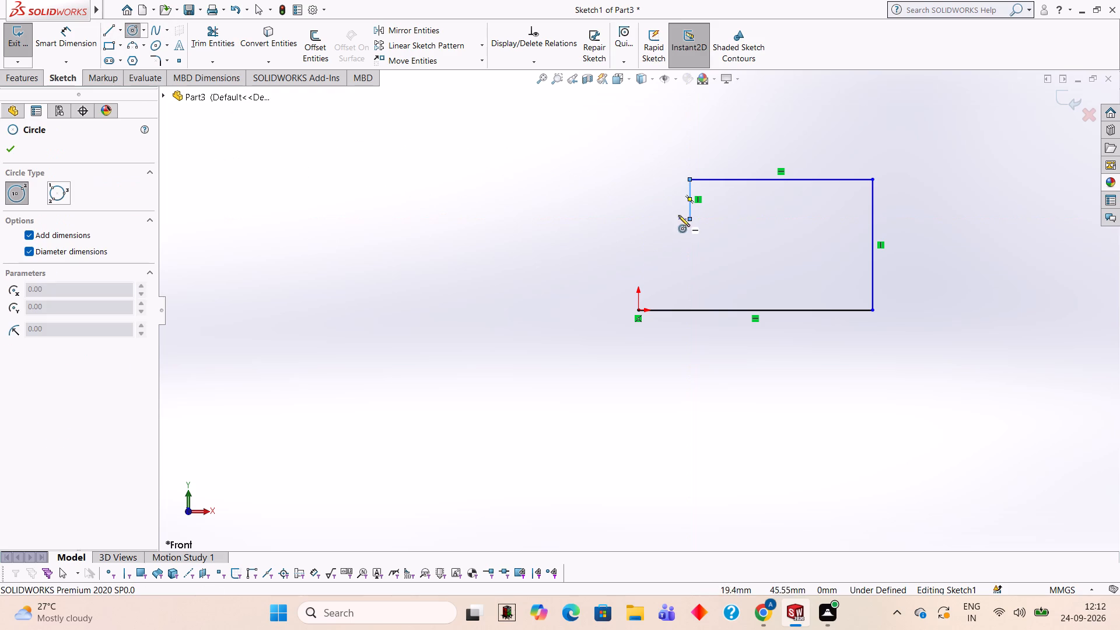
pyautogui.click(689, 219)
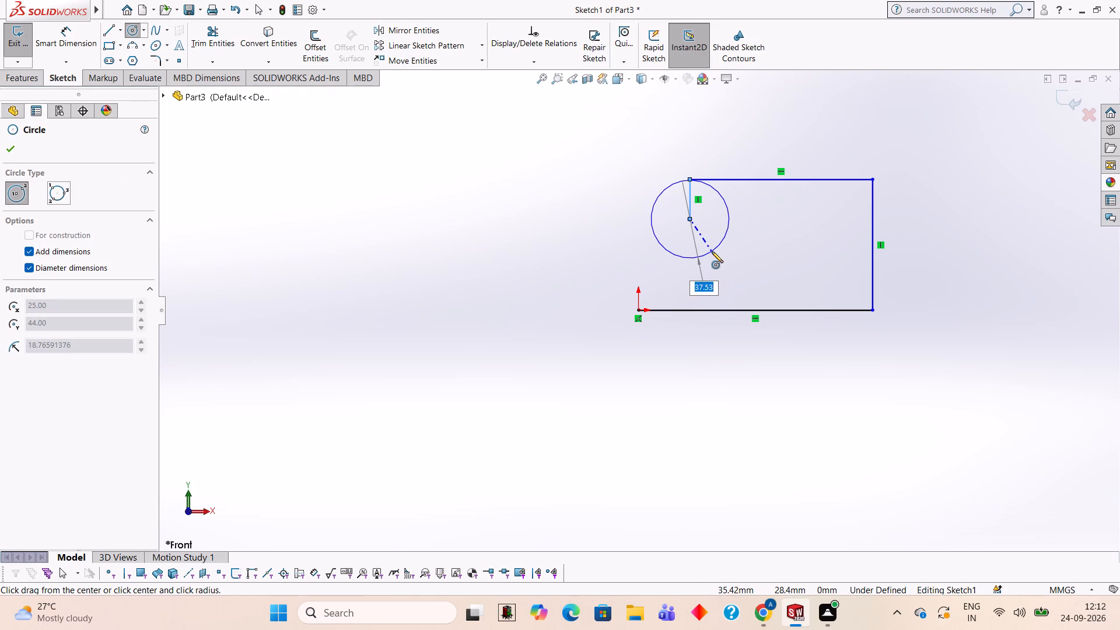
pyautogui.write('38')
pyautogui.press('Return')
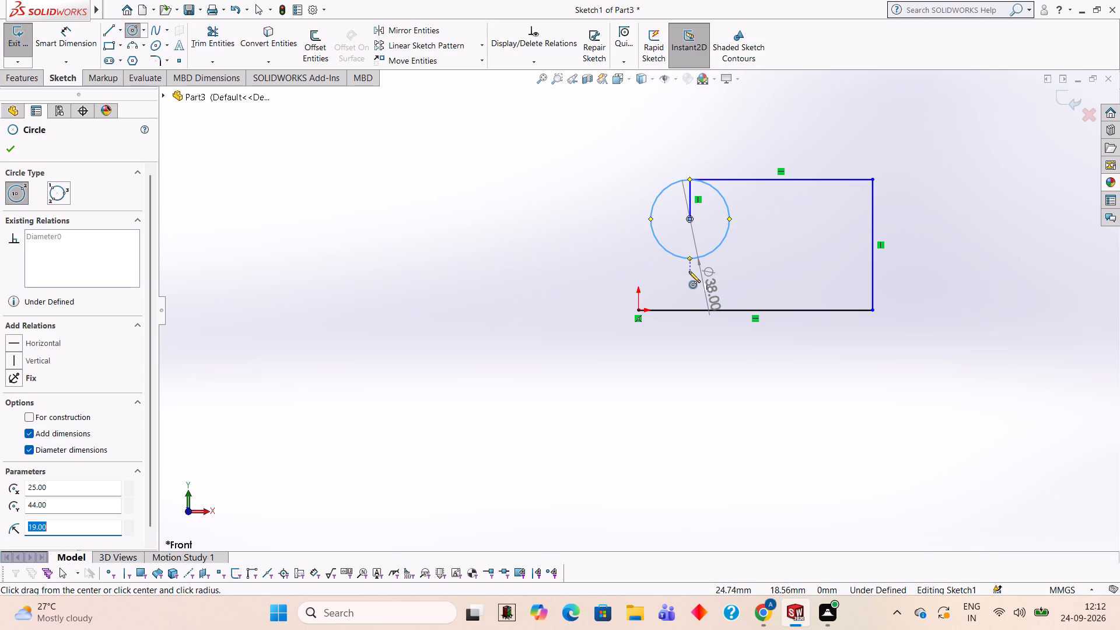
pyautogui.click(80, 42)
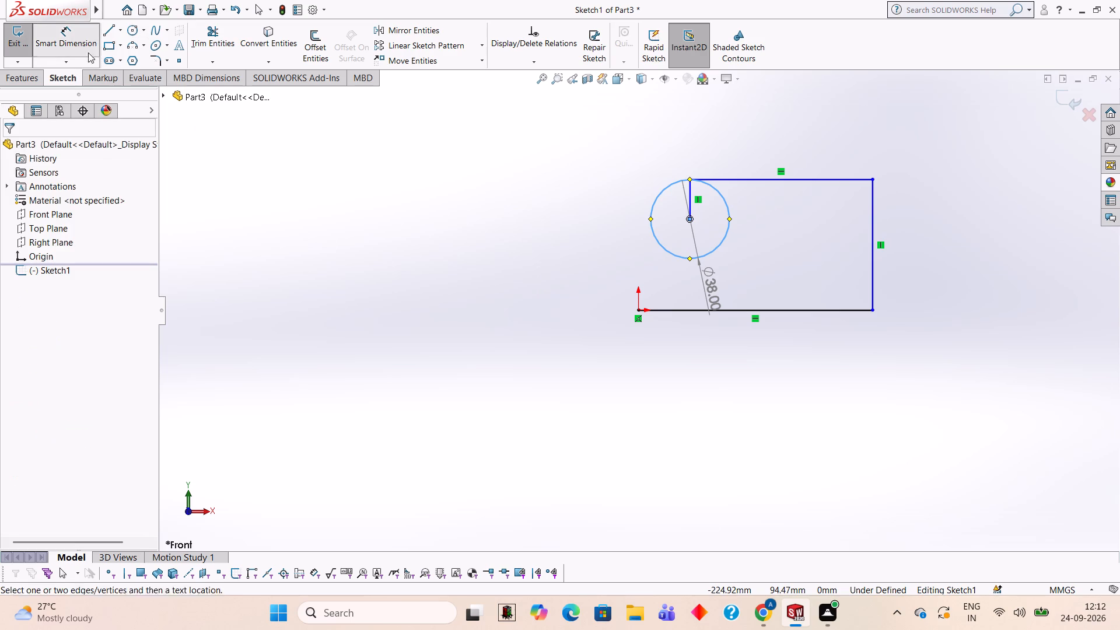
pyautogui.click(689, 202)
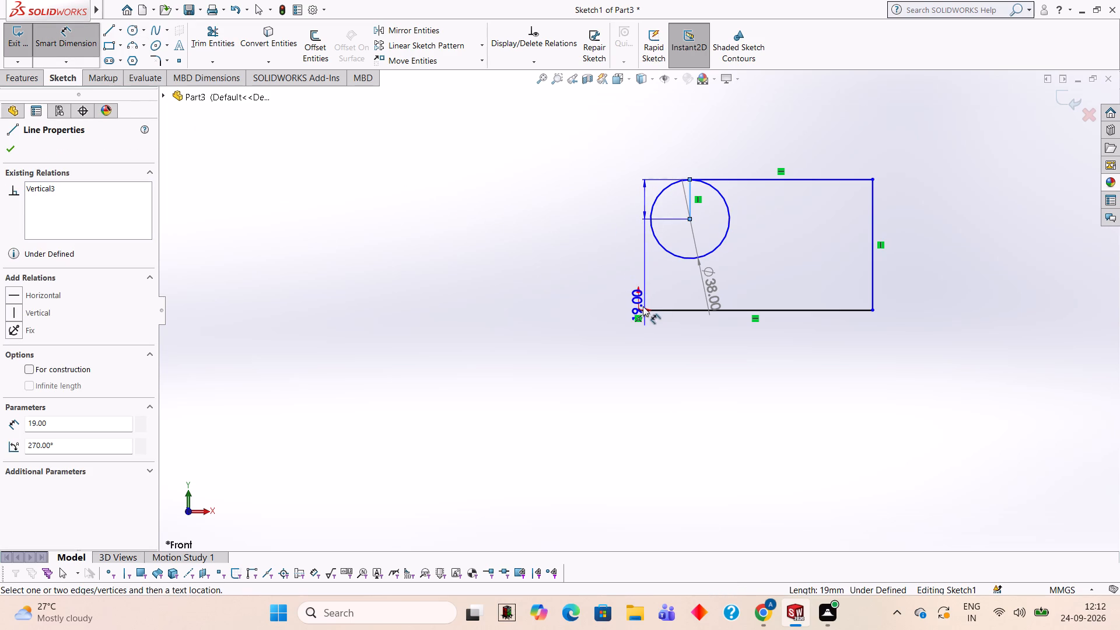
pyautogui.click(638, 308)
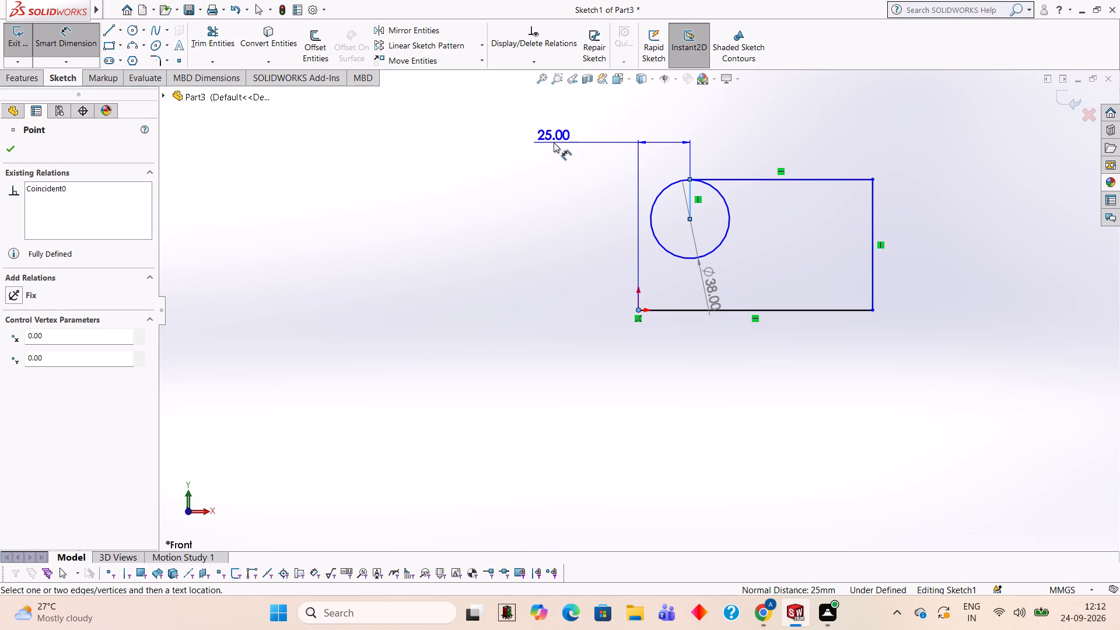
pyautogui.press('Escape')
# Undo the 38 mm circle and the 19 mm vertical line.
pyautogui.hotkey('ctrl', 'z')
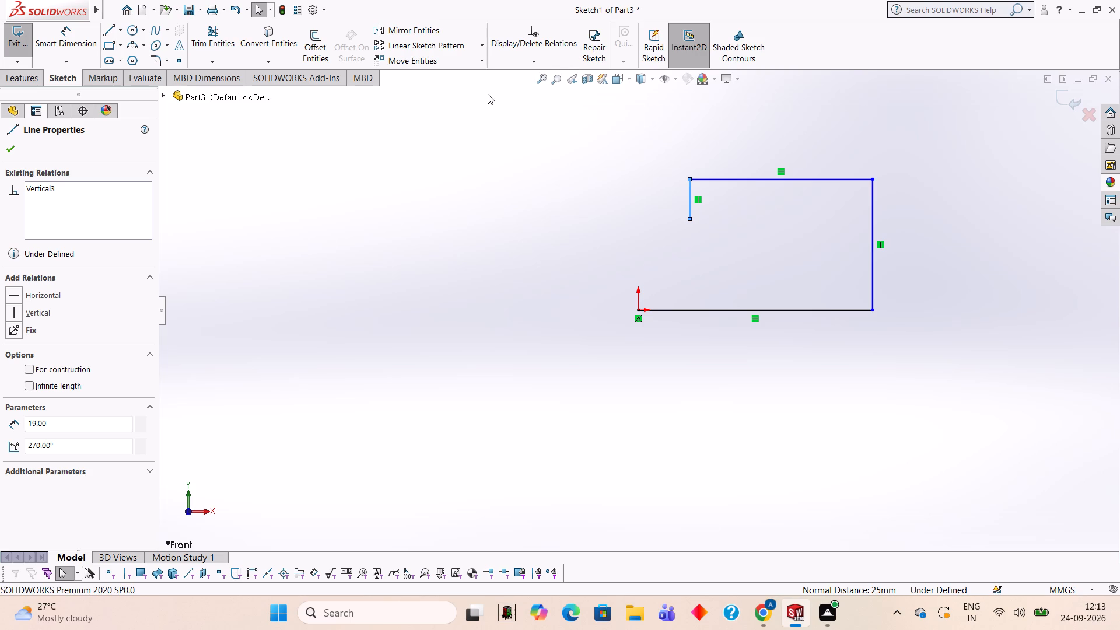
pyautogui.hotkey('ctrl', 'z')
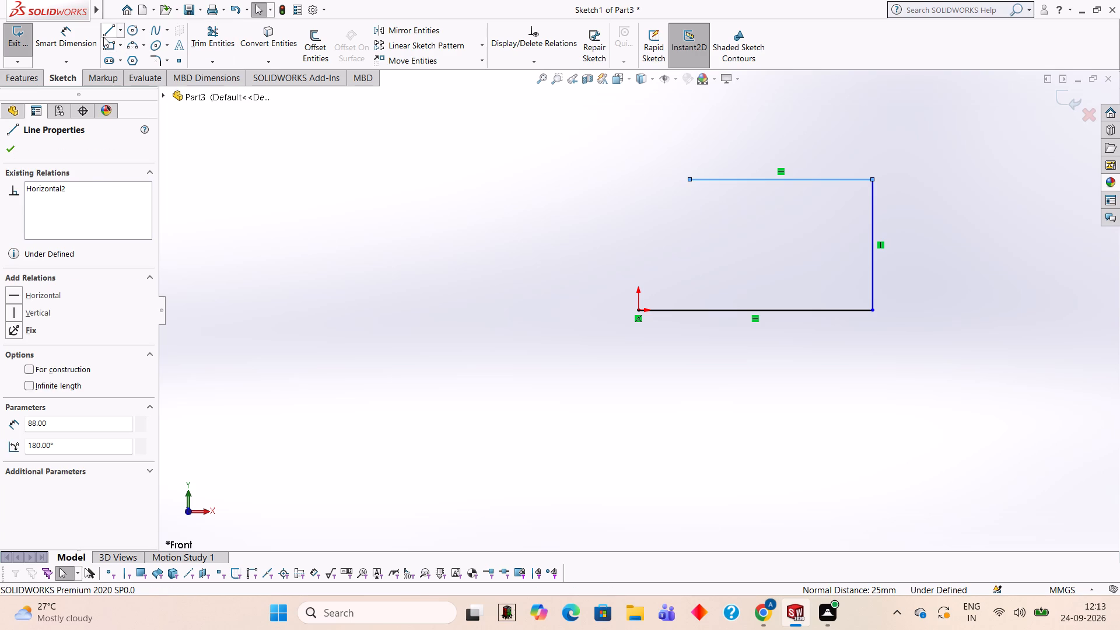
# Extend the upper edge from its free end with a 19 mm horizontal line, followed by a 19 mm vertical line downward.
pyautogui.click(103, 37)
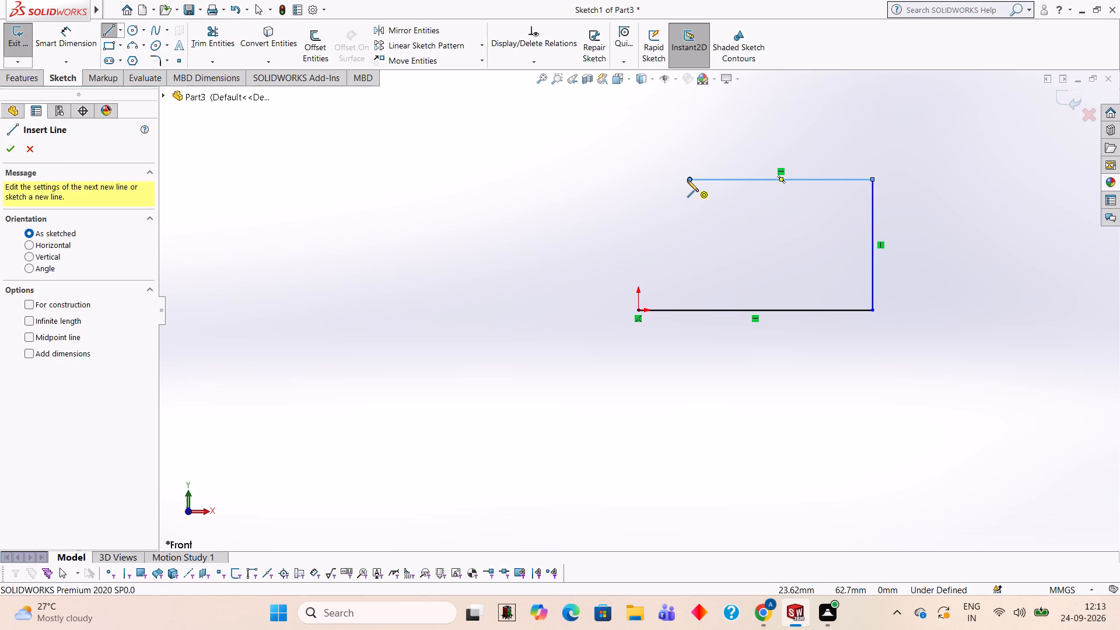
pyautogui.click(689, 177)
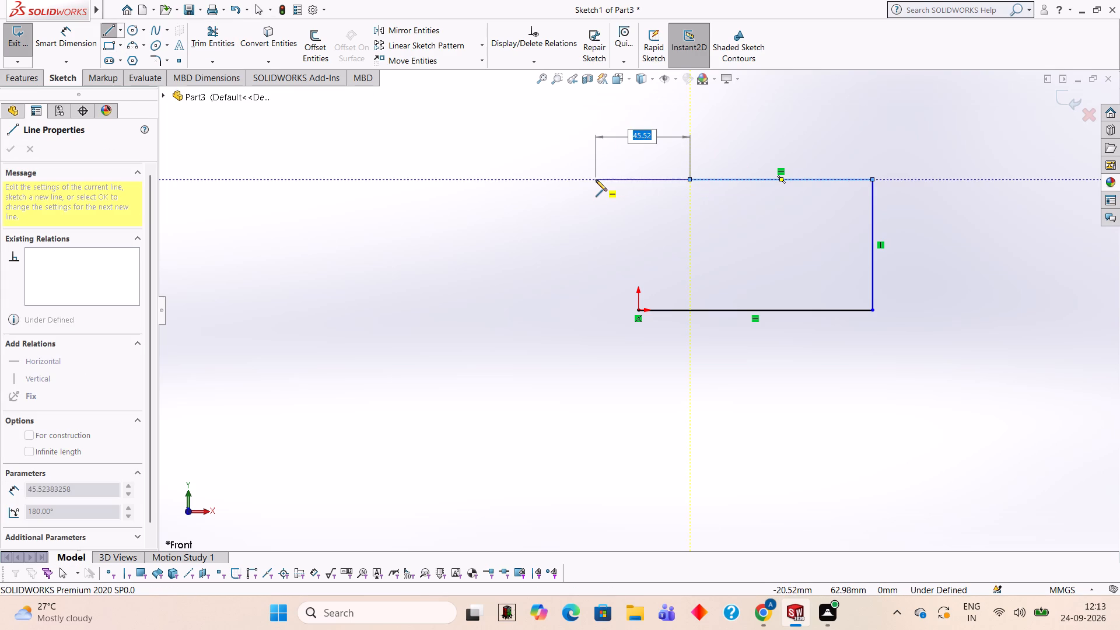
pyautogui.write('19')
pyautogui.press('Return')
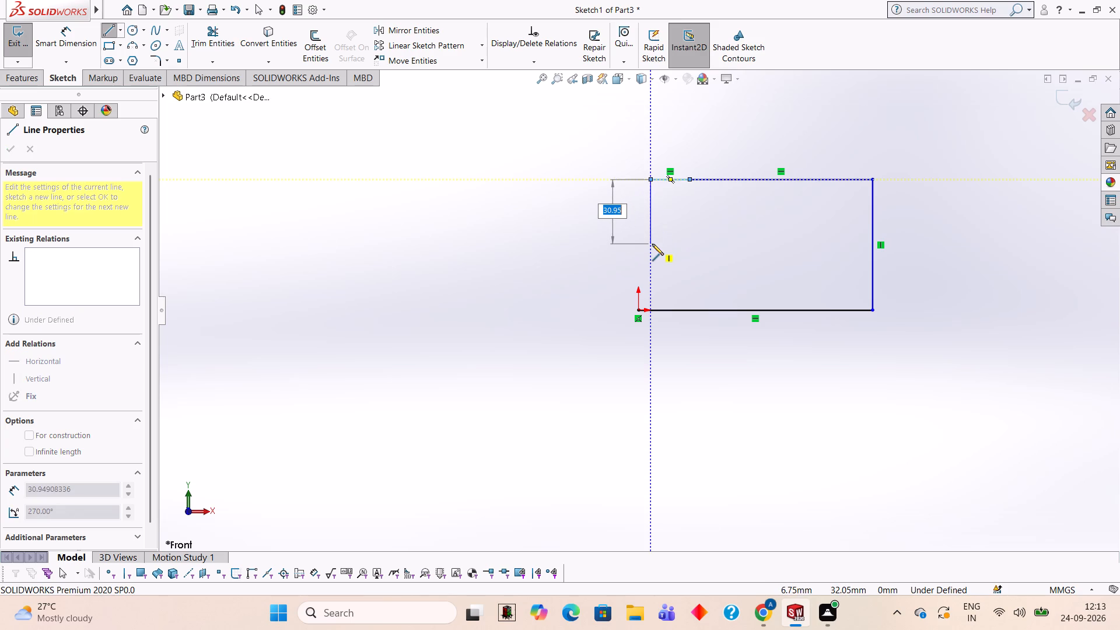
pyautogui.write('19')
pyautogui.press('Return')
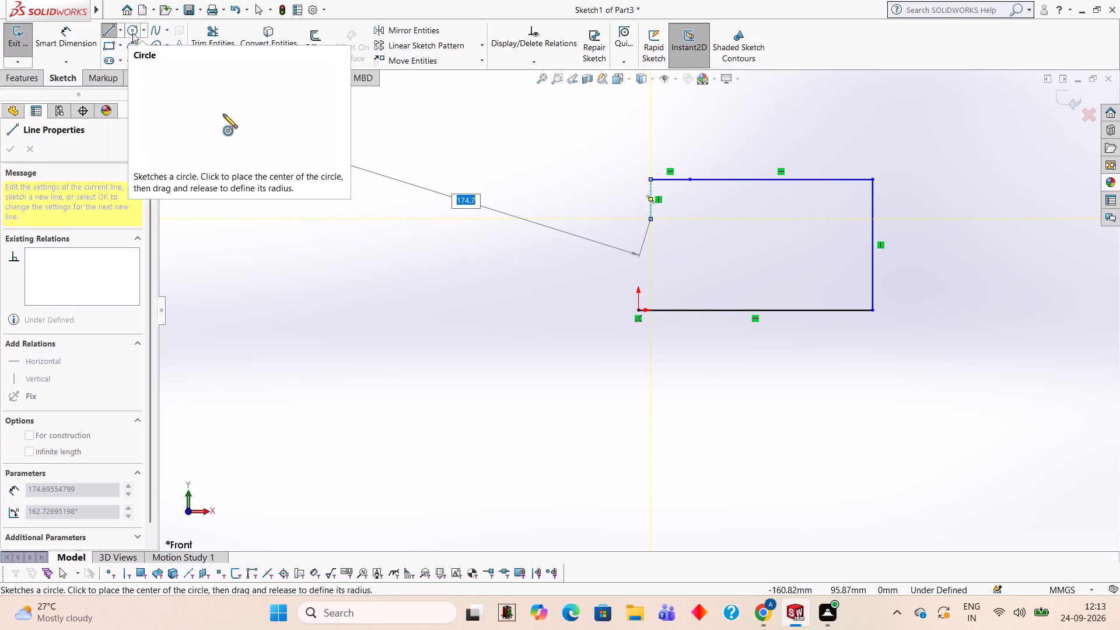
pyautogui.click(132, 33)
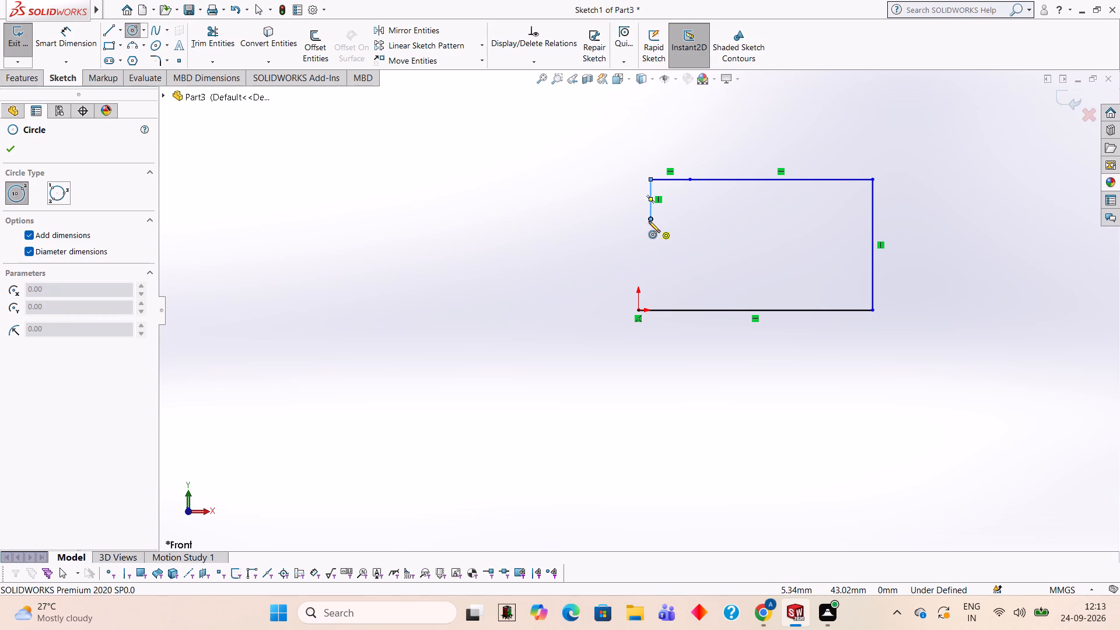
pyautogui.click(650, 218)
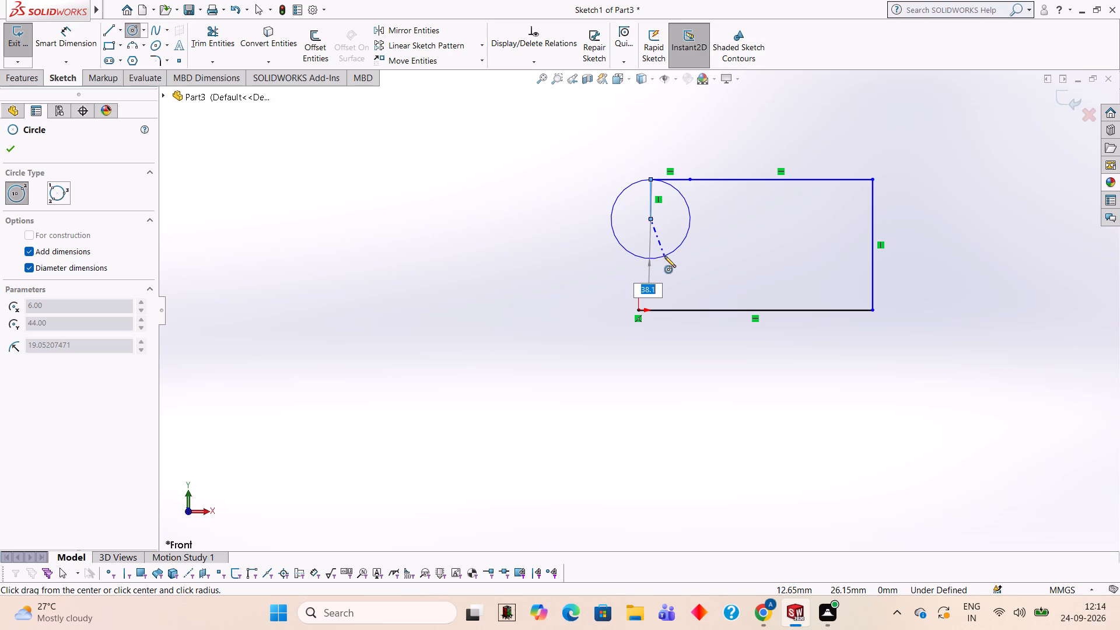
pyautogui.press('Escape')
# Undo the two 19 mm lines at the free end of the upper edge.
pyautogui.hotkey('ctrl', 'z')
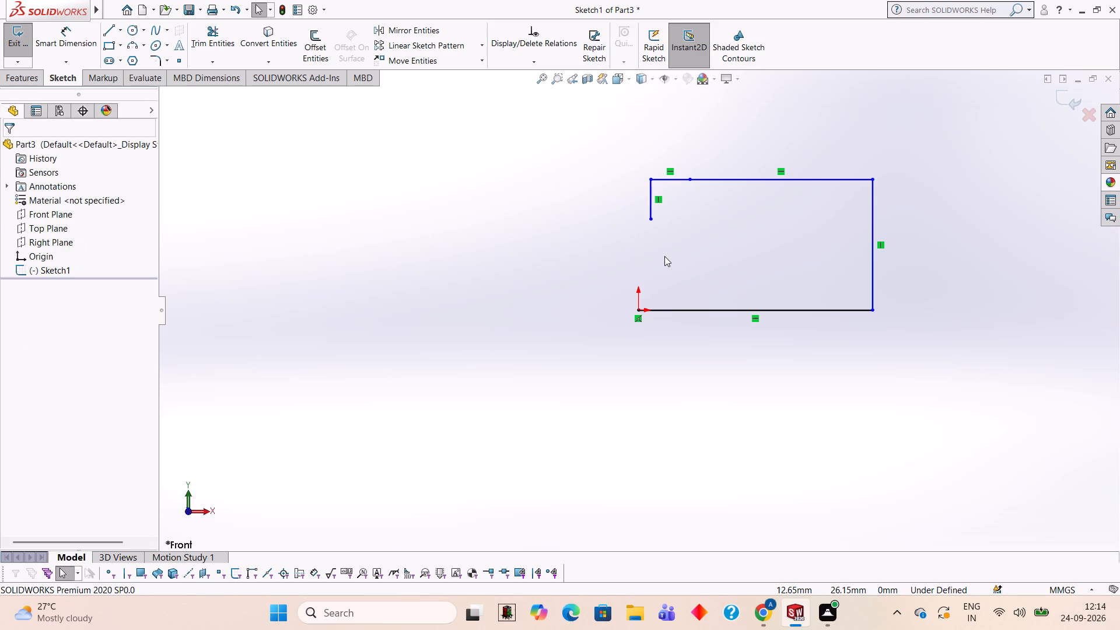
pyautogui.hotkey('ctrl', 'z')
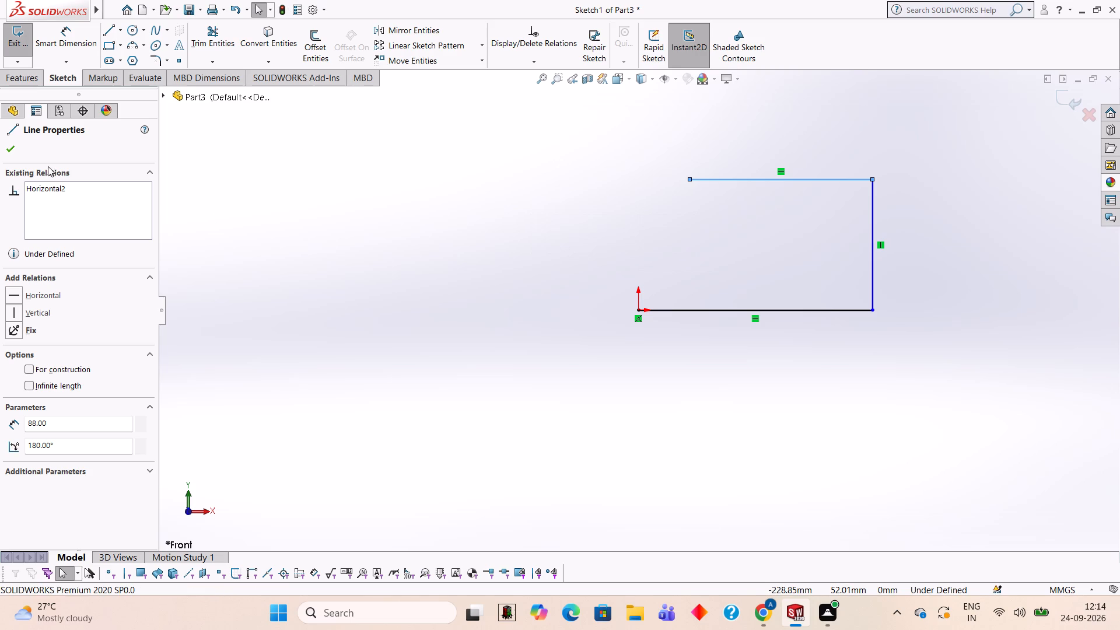
# Draw an 88 mm line along the bottom edge, starting from its corner with the 63 mm vertical line.
pyautogui.click(112, 30)
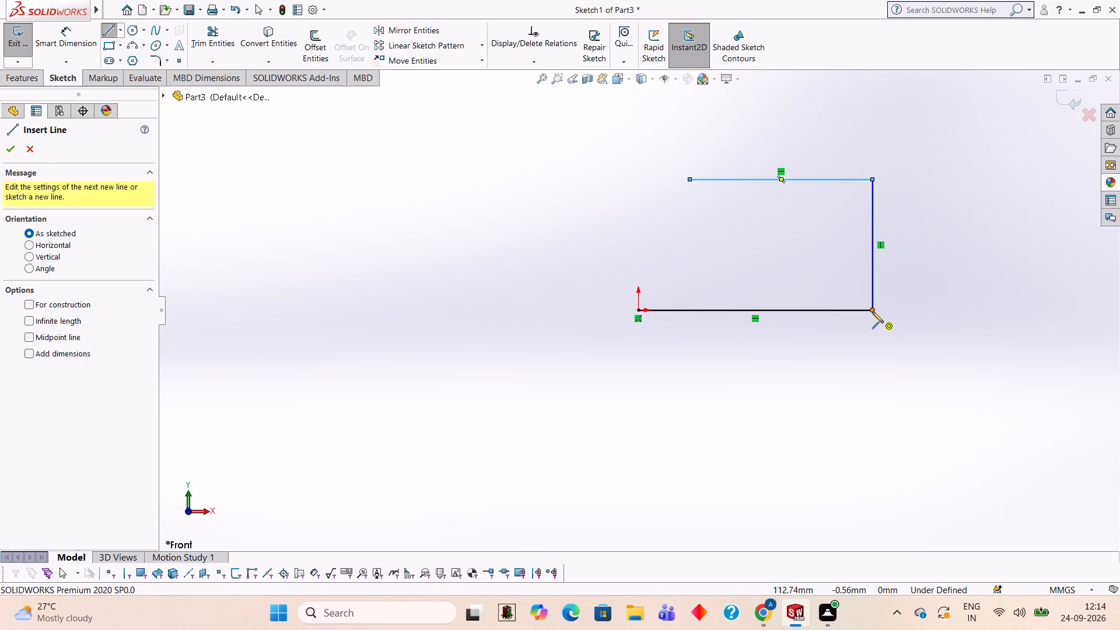
pyautogui.click(872, 309)
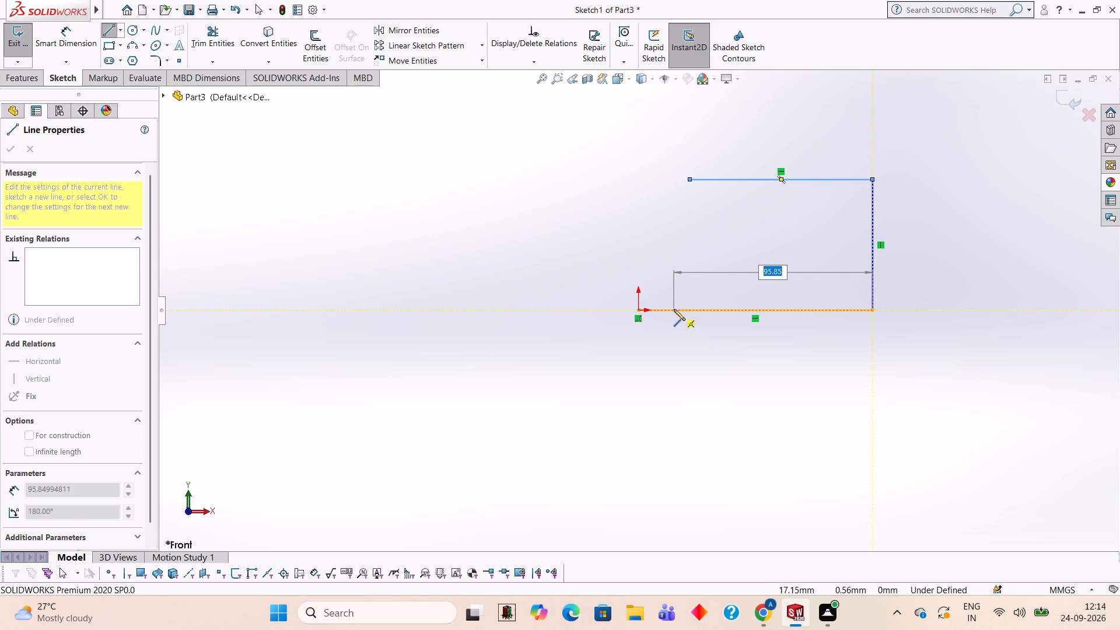
pyautogui.write('88')
pyautogui.press('Return')
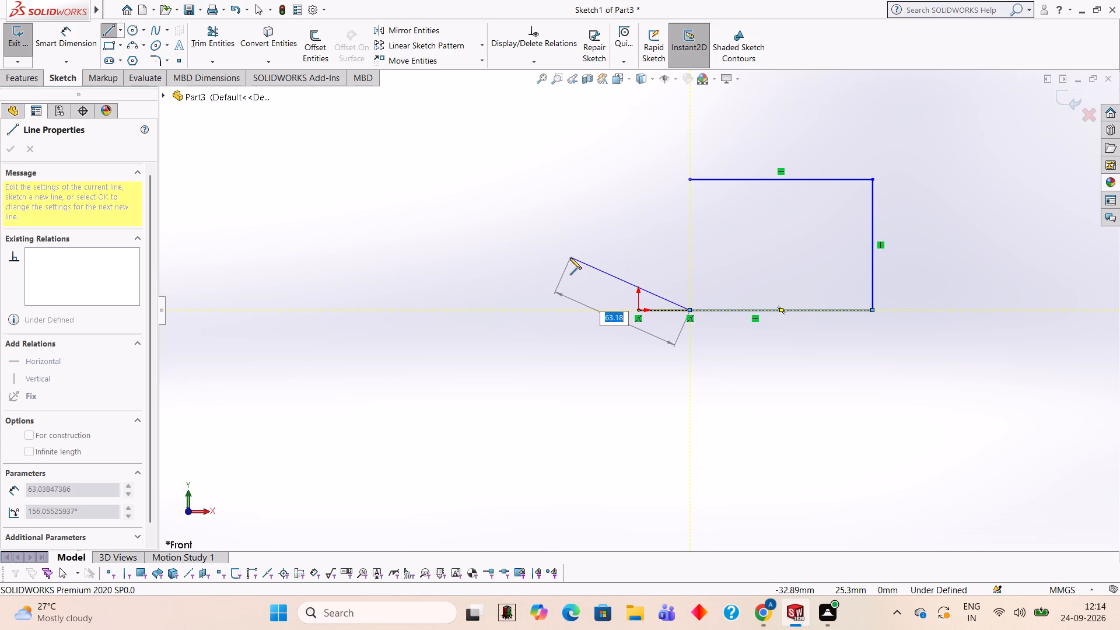
pyautogui.press('Escape')
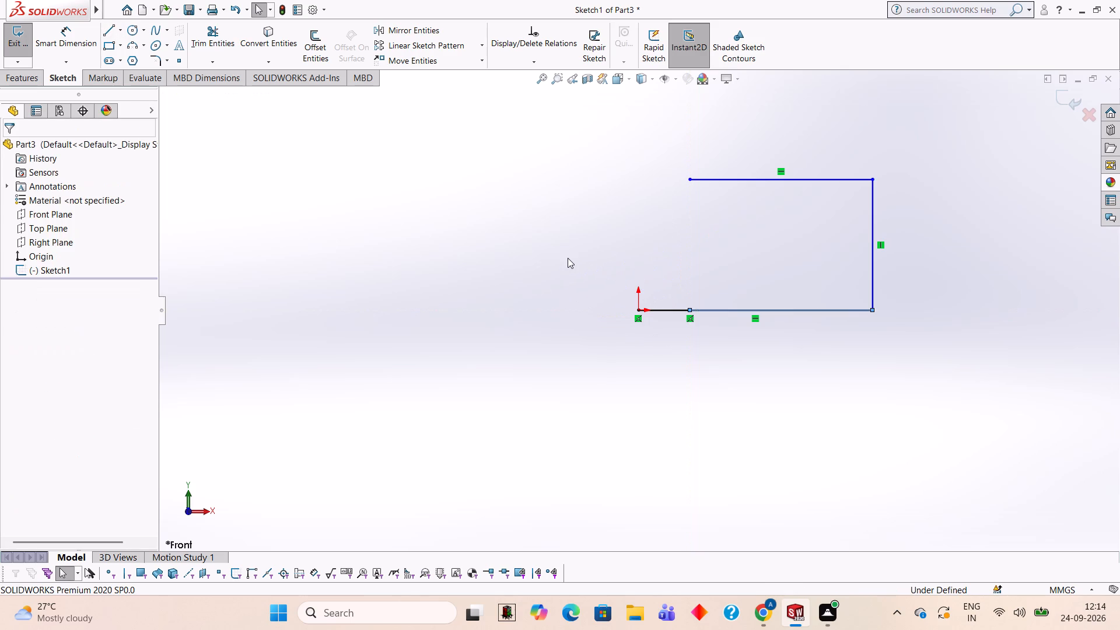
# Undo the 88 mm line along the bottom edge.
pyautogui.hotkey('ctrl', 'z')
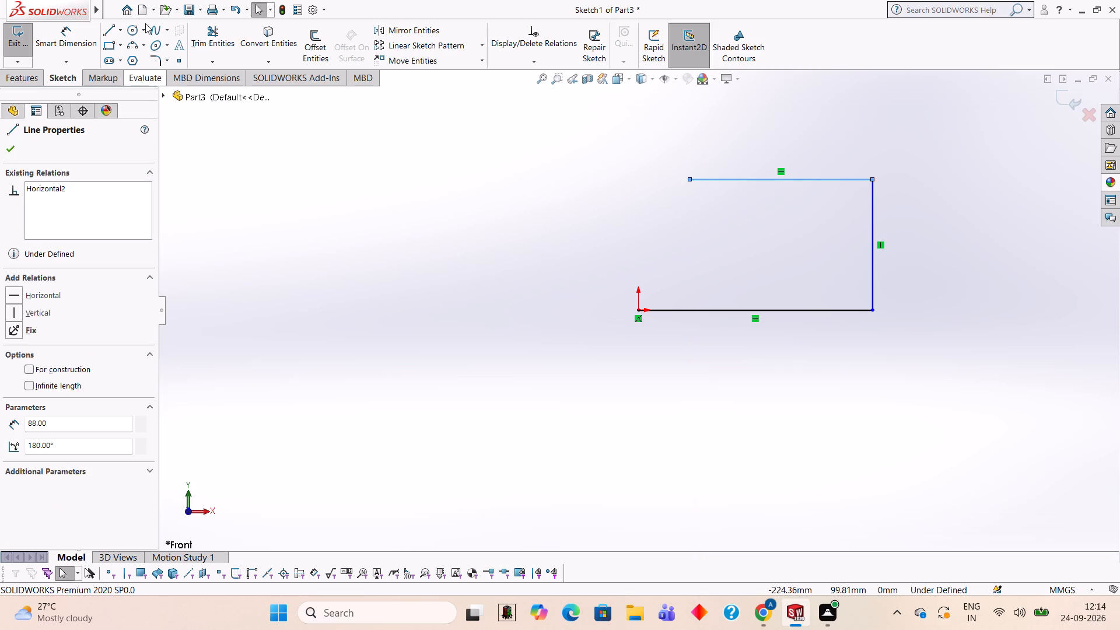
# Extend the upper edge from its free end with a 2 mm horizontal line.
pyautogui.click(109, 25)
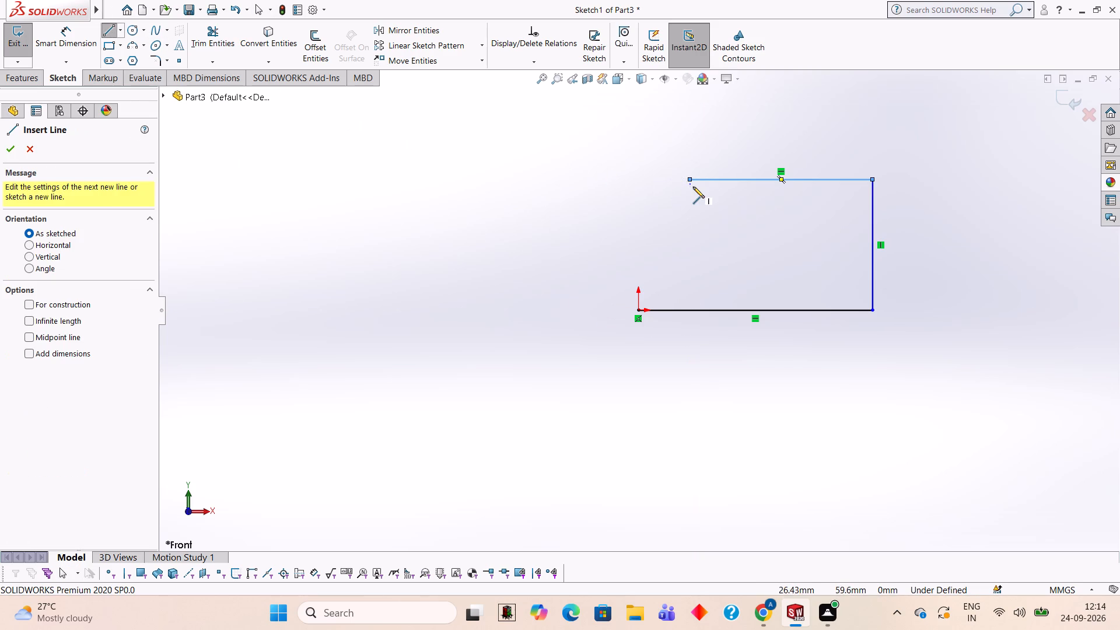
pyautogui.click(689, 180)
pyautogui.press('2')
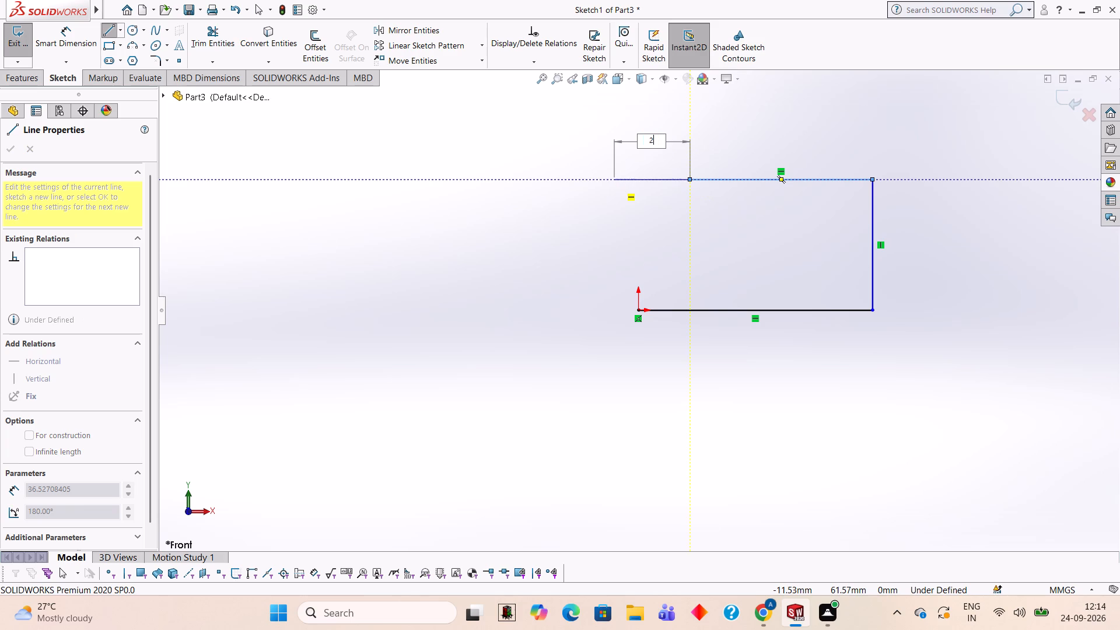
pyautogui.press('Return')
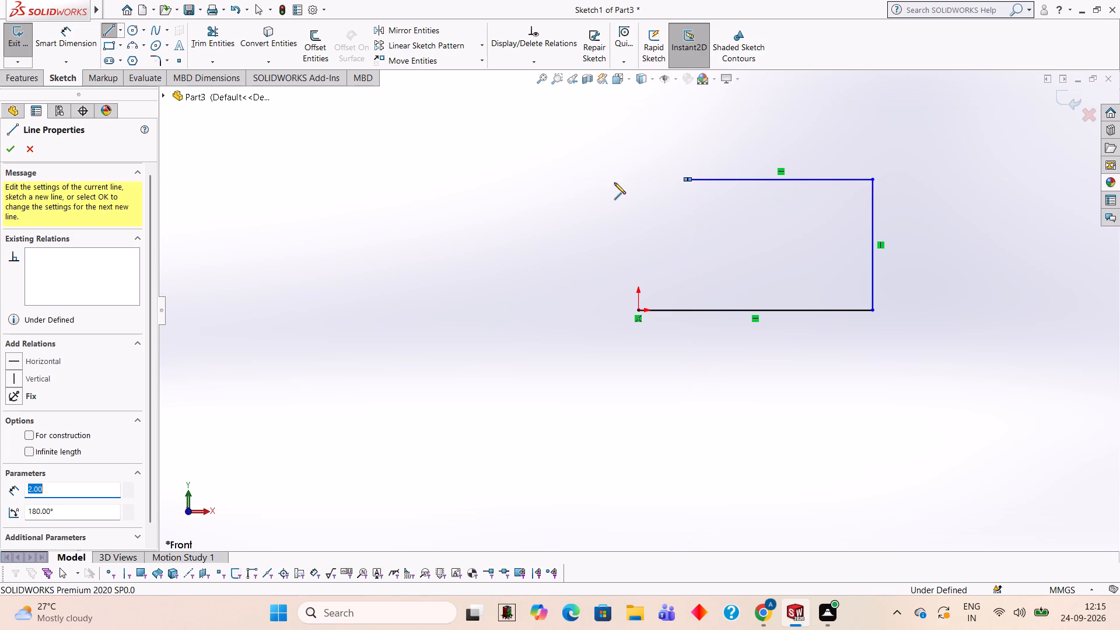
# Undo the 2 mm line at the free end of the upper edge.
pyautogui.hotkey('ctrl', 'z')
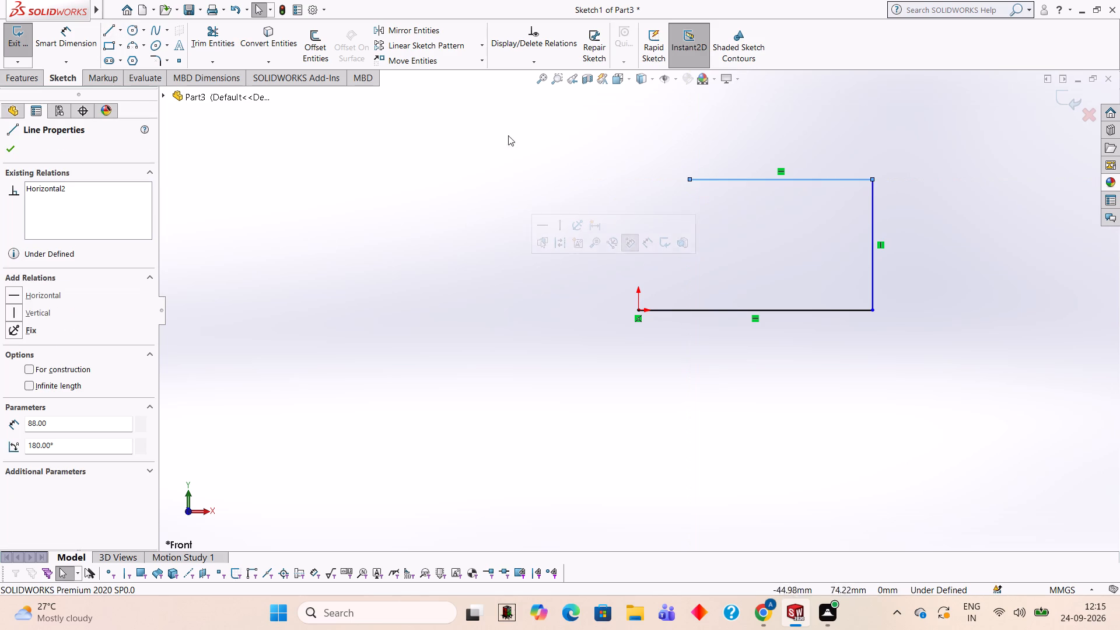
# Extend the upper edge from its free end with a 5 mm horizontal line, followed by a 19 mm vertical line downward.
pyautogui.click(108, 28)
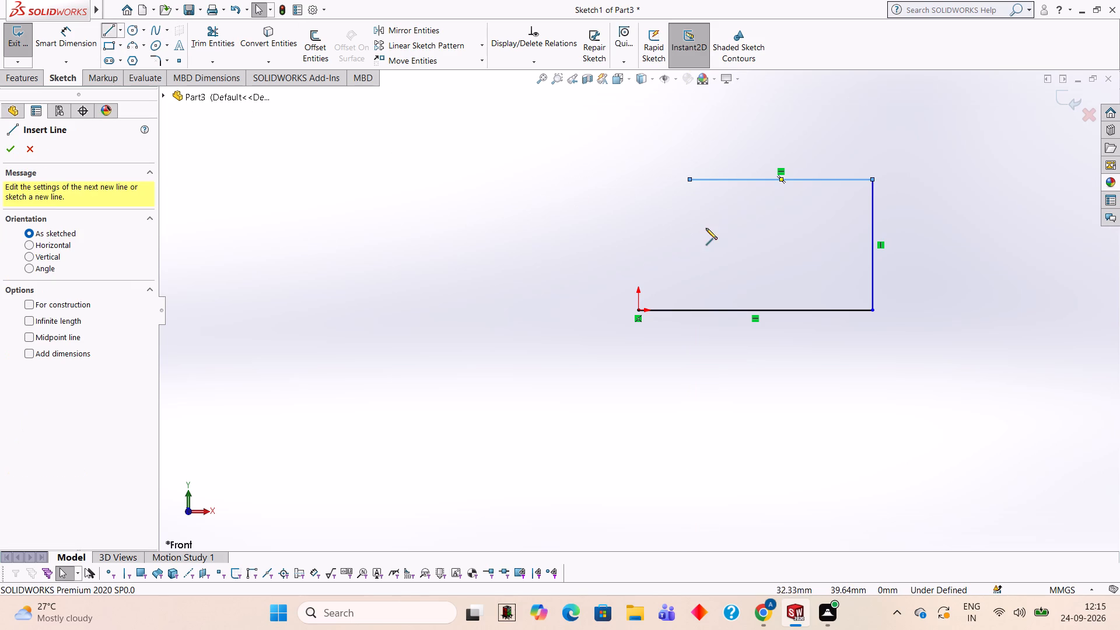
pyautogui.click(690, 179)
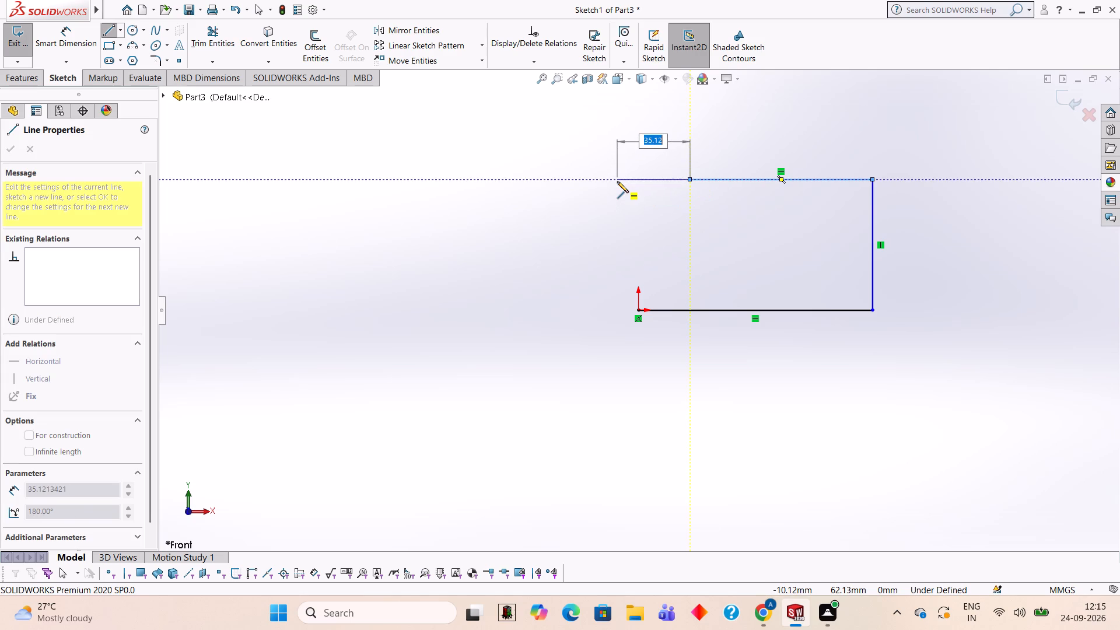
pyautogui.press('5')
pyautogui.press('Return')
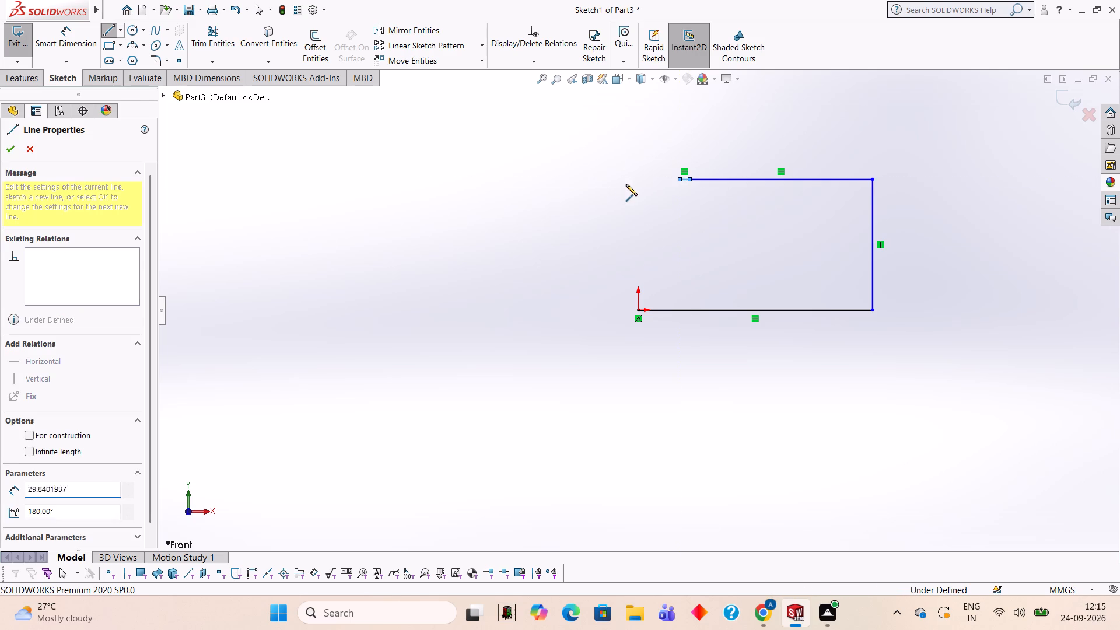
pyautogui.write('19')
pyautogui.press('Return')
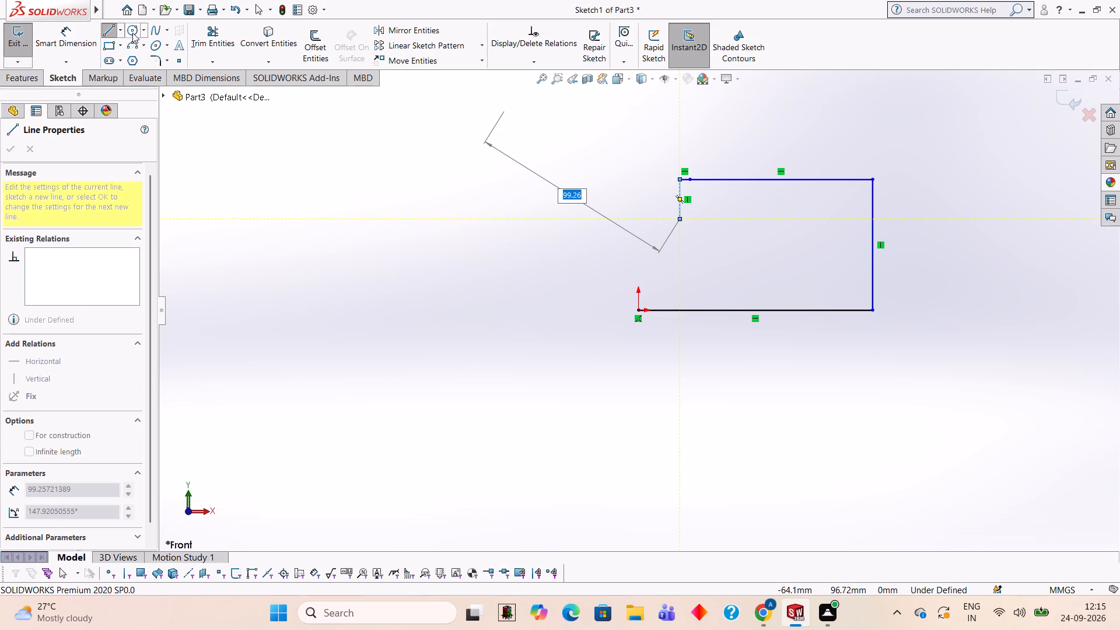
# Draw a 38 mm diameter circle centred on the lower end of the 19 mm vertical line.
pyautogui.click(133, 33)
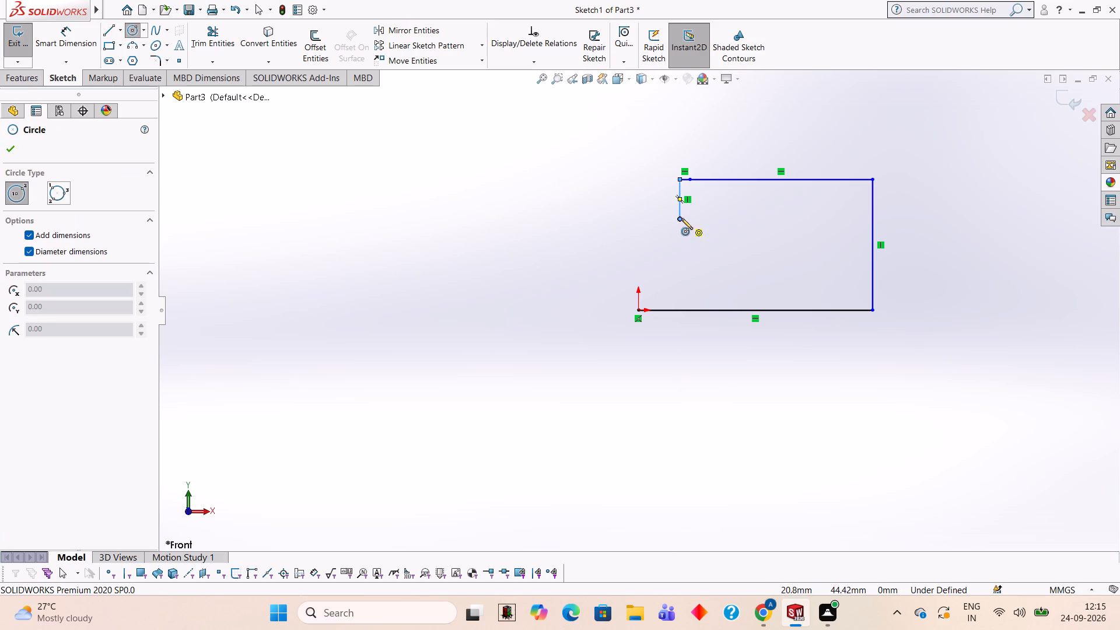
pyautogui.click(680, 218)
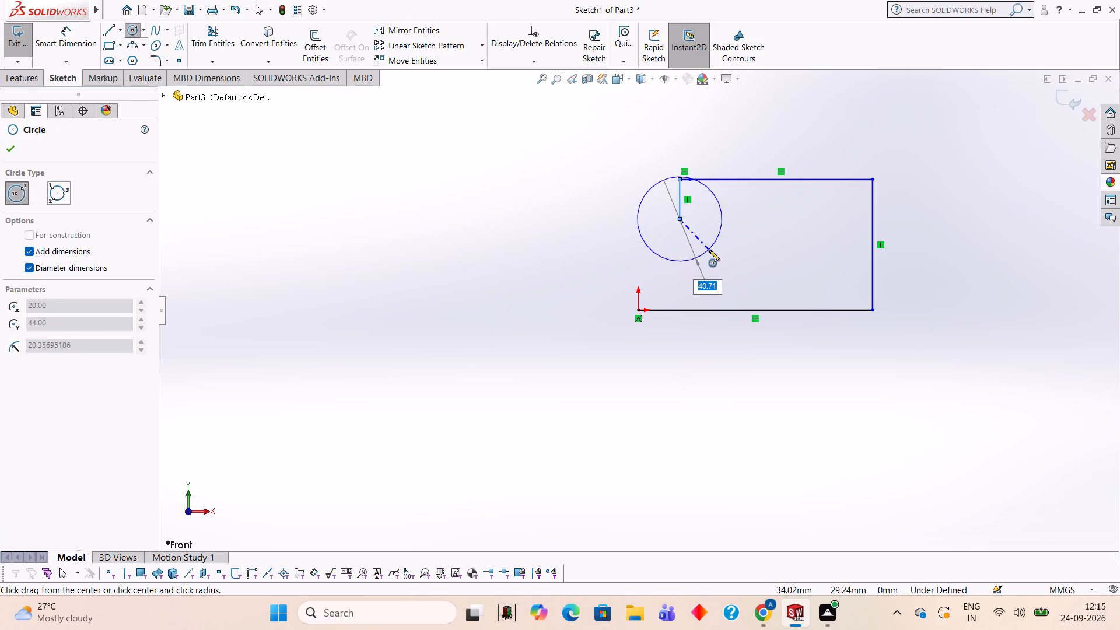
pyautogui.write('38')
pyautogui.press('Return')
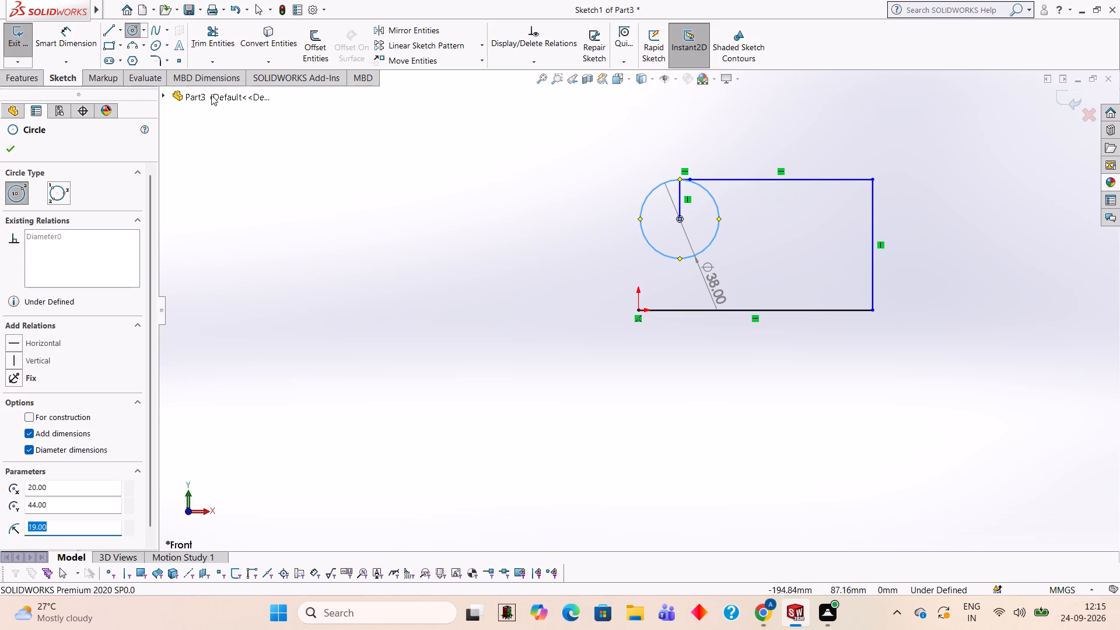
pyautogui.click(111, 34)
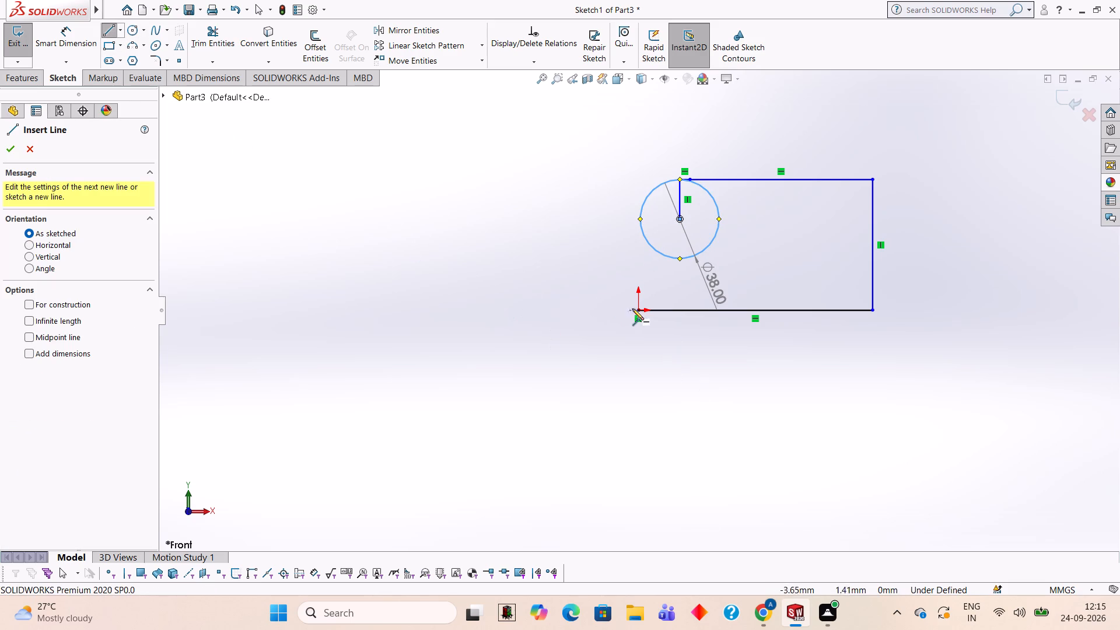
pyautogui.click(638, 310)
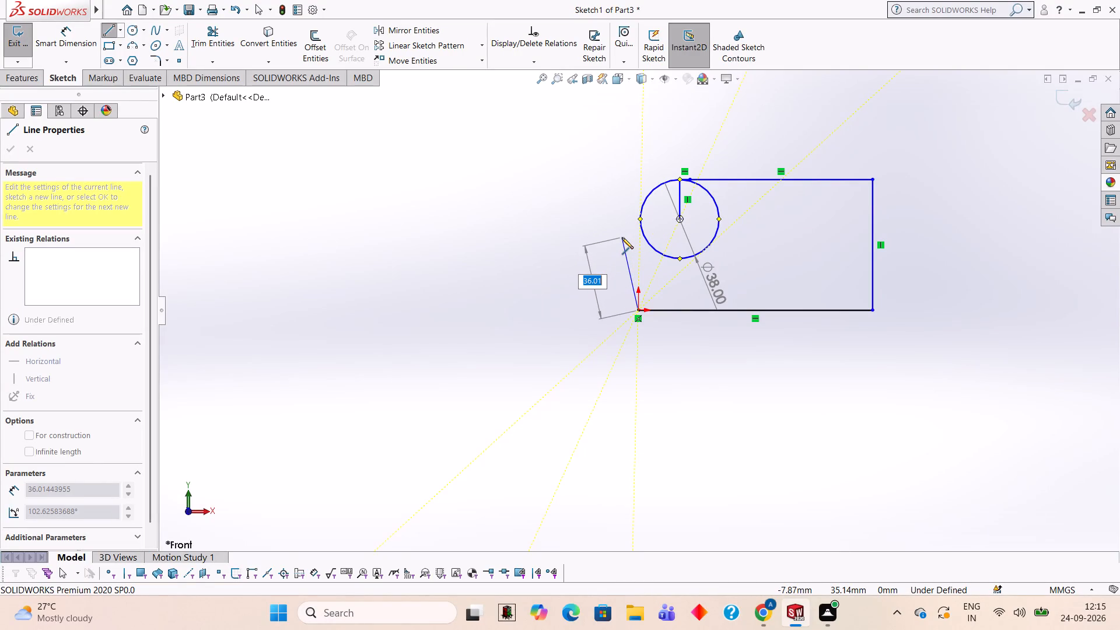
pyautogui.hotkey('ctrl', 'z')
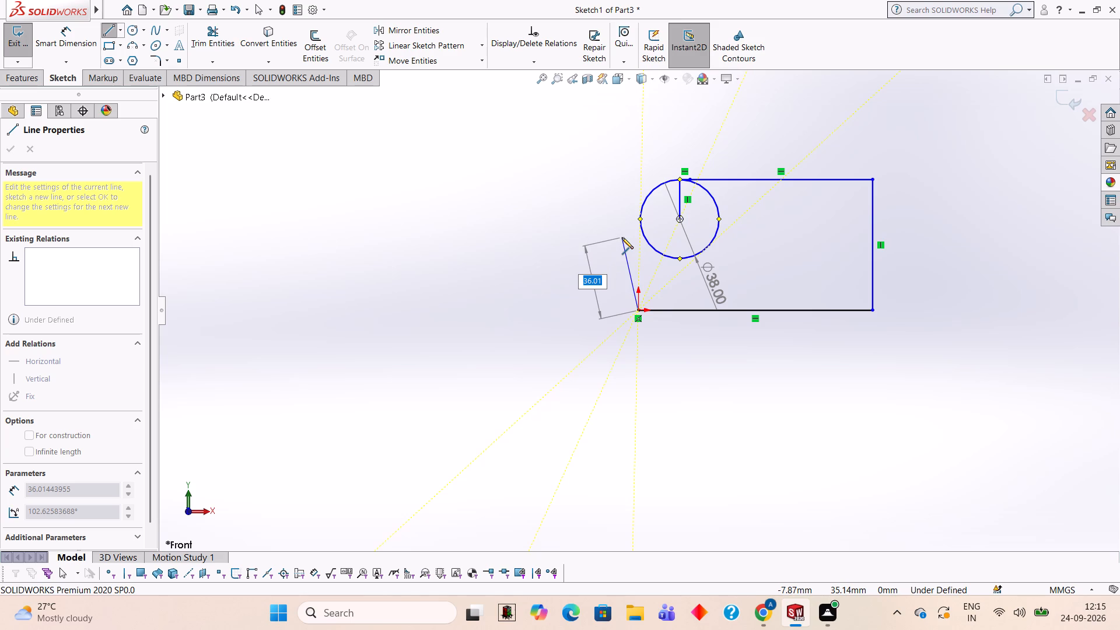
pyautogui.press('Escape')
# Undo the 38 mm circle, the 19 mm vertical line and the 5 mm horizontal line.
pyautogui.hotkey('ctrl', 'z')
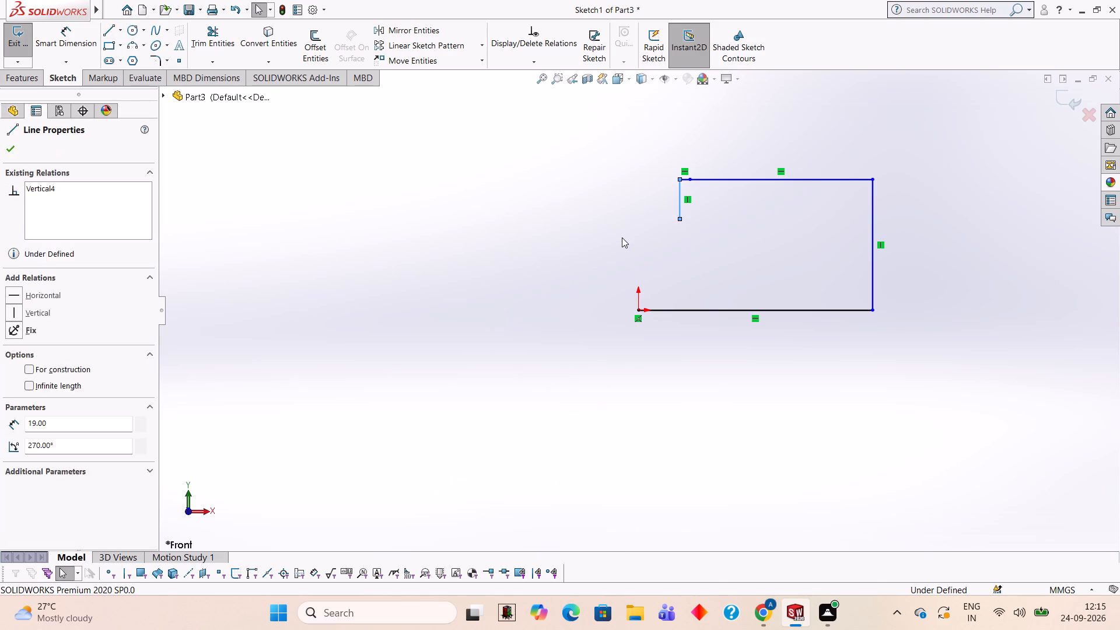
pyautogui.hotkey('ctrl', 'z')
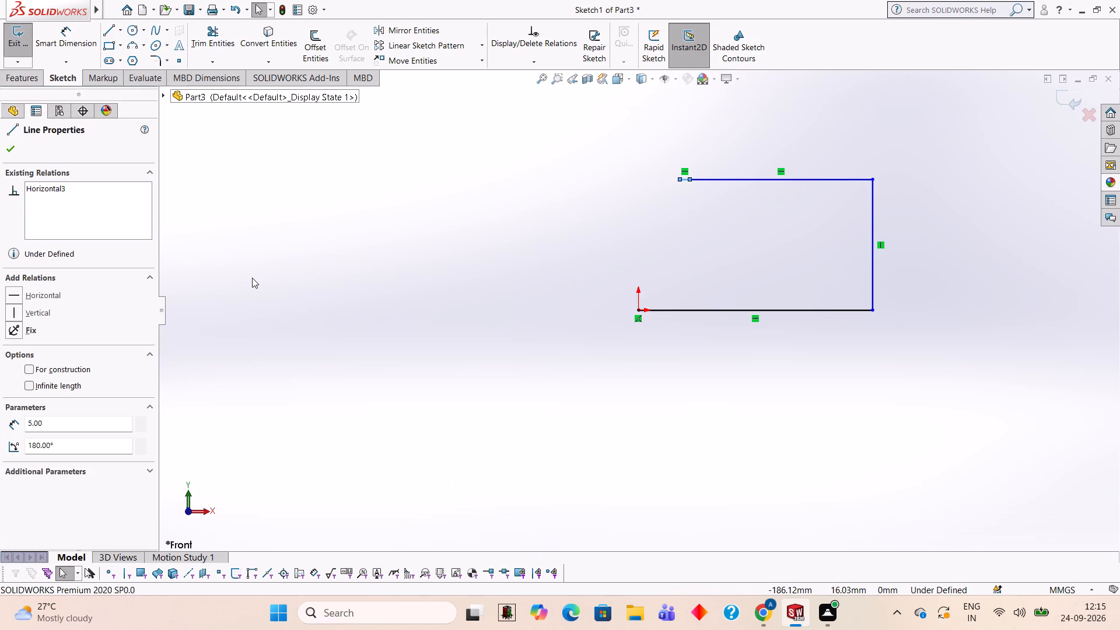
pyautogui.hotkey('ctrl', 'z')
# Extend the upper edge from its free end with a 6 mm horizontal line, followed by a 19 mm vertical line downward.
pyautogui.click(104, 26)
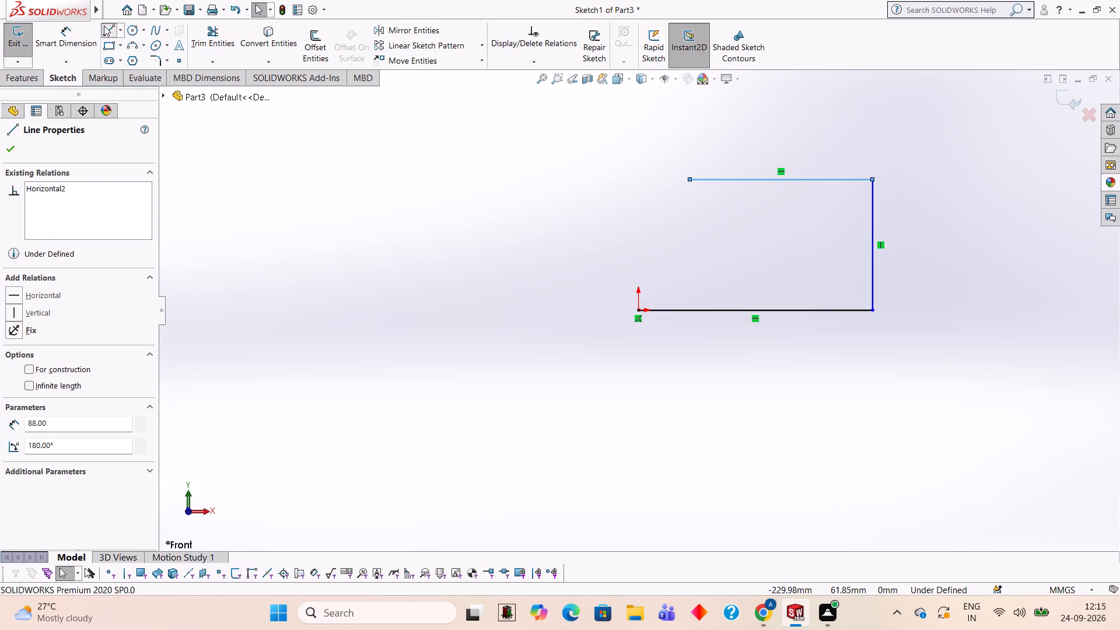
pyautogui.click(688, 178)
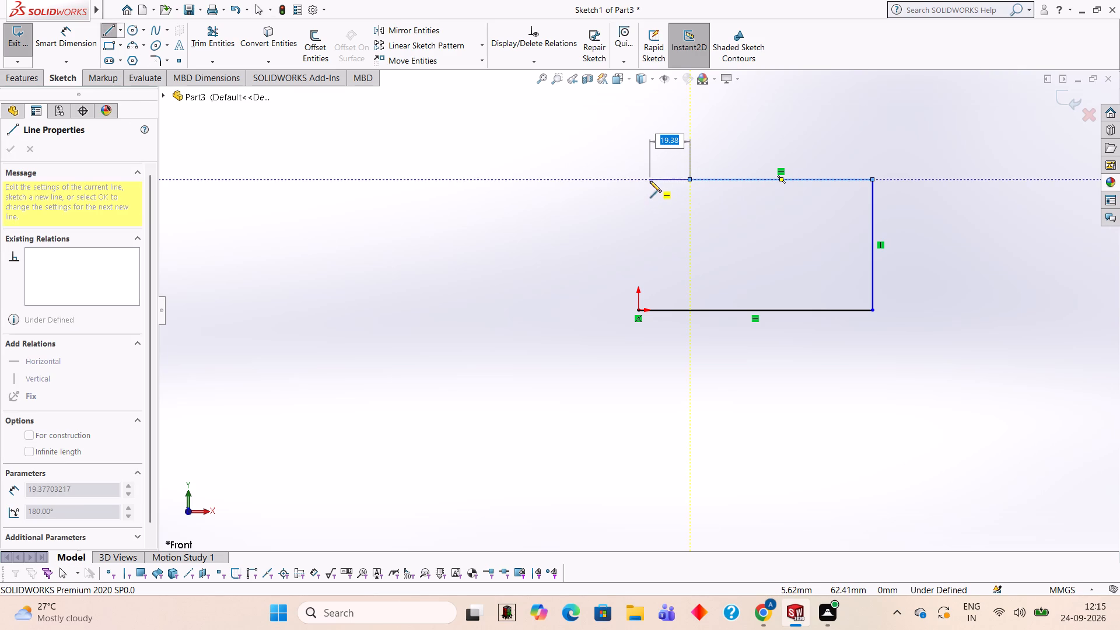
pyautogui.press('6')
pyautogui.press('Return')
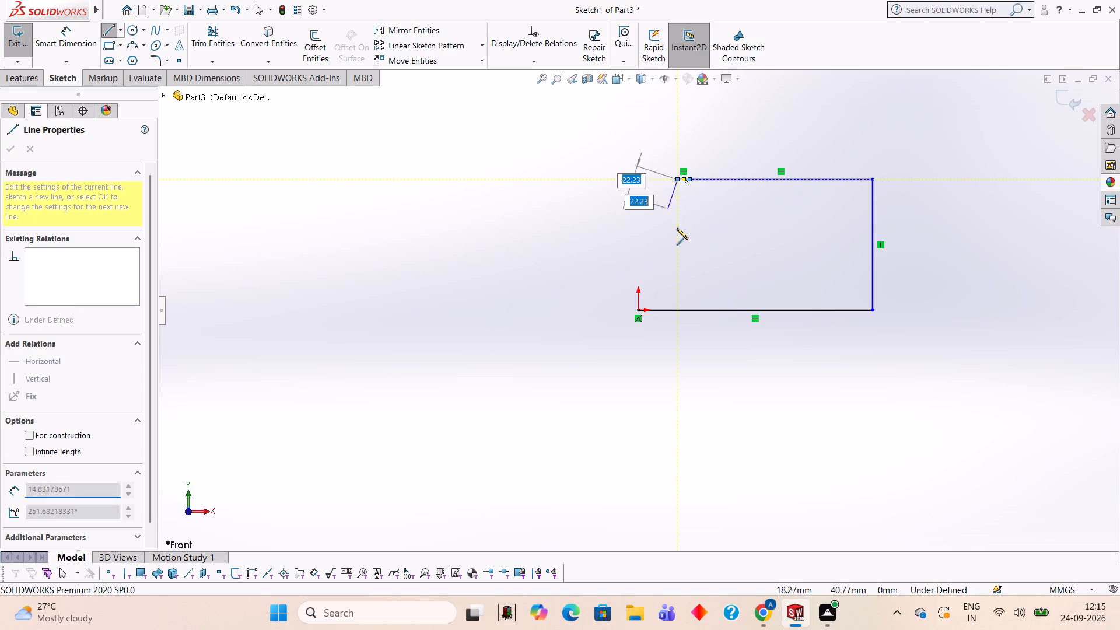
pyautogui.write('19')
pyautogui.press('Return')
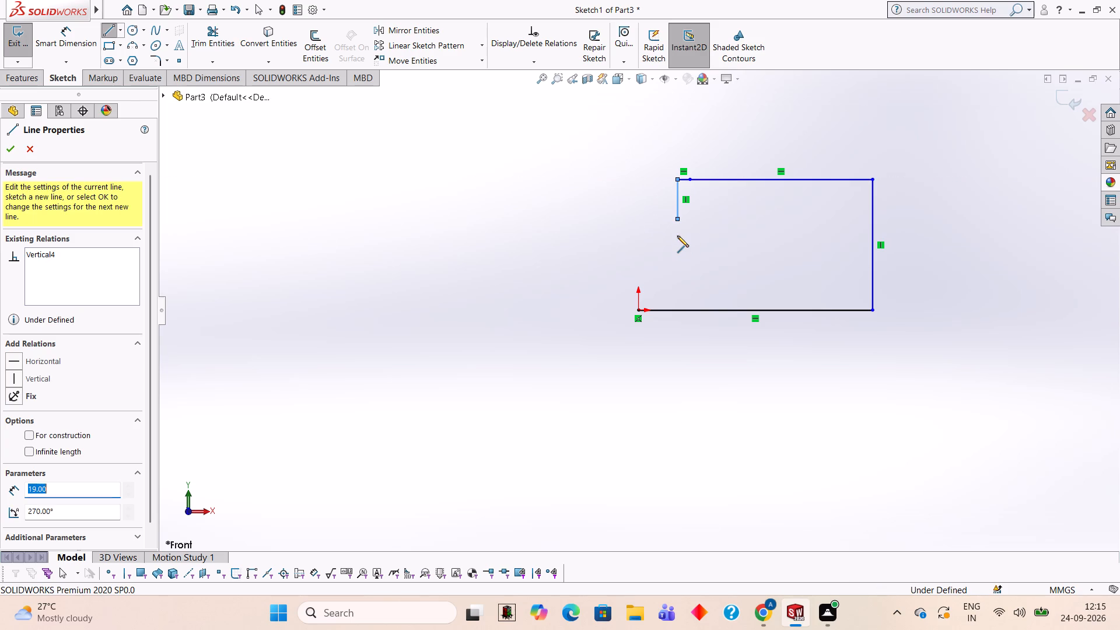
# Draw a 38 mm diameter circle centred on the lower end of the 19 mm vertical line.
pyautogui.click(130, 28)
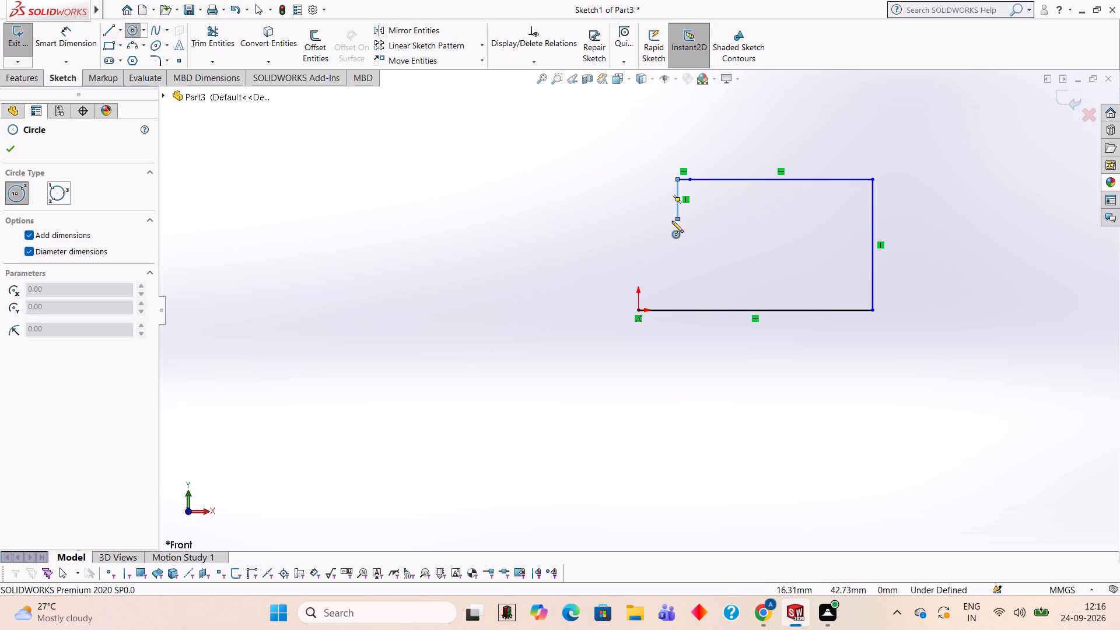
pyautogui.click(675, 217)
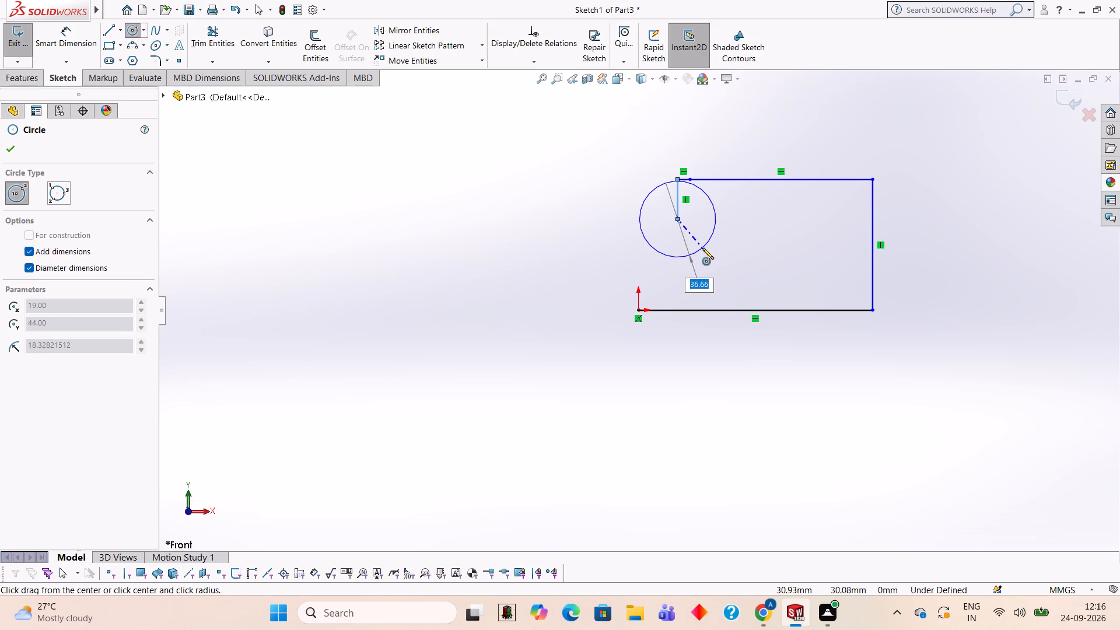
pyautogui.write('38')
pyautogui.press('Return')
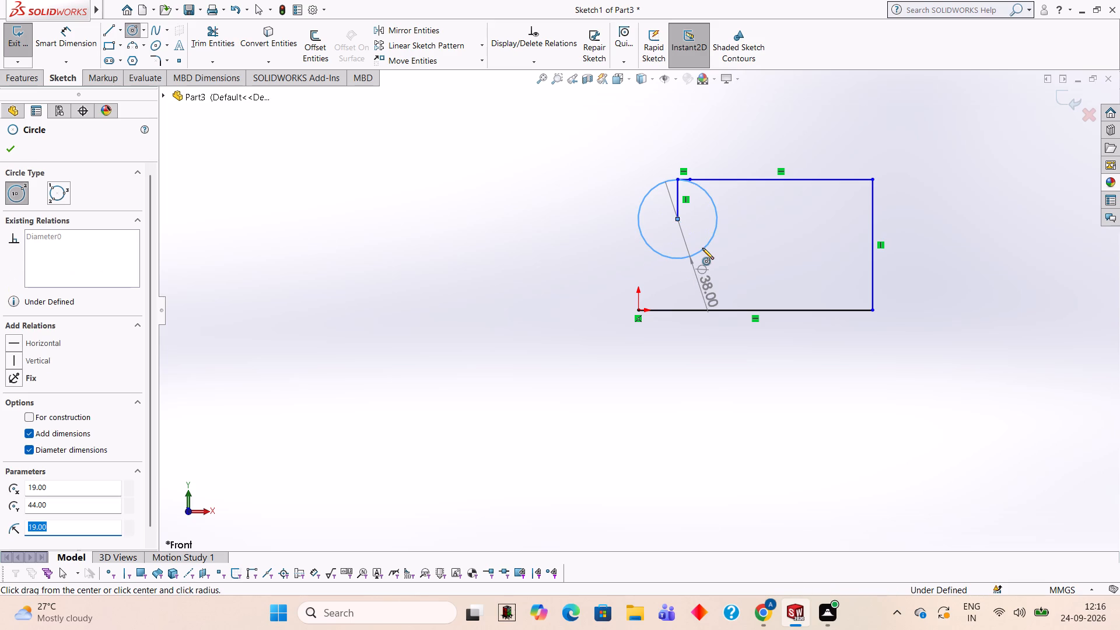
pyautogui.click(638, 311)
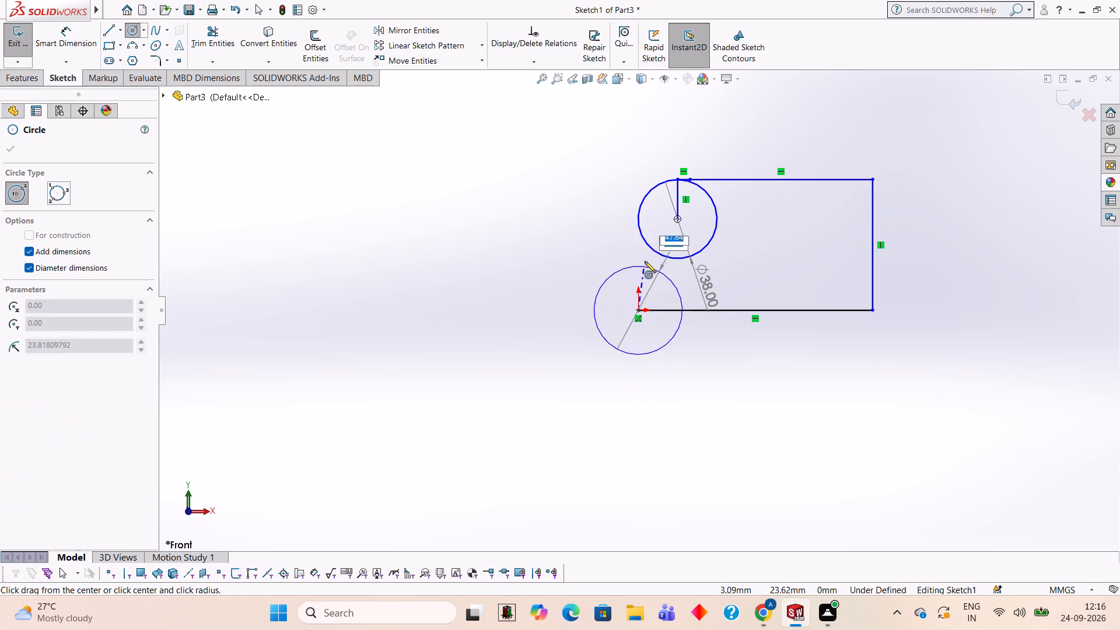
pyautogui.press('Escape')
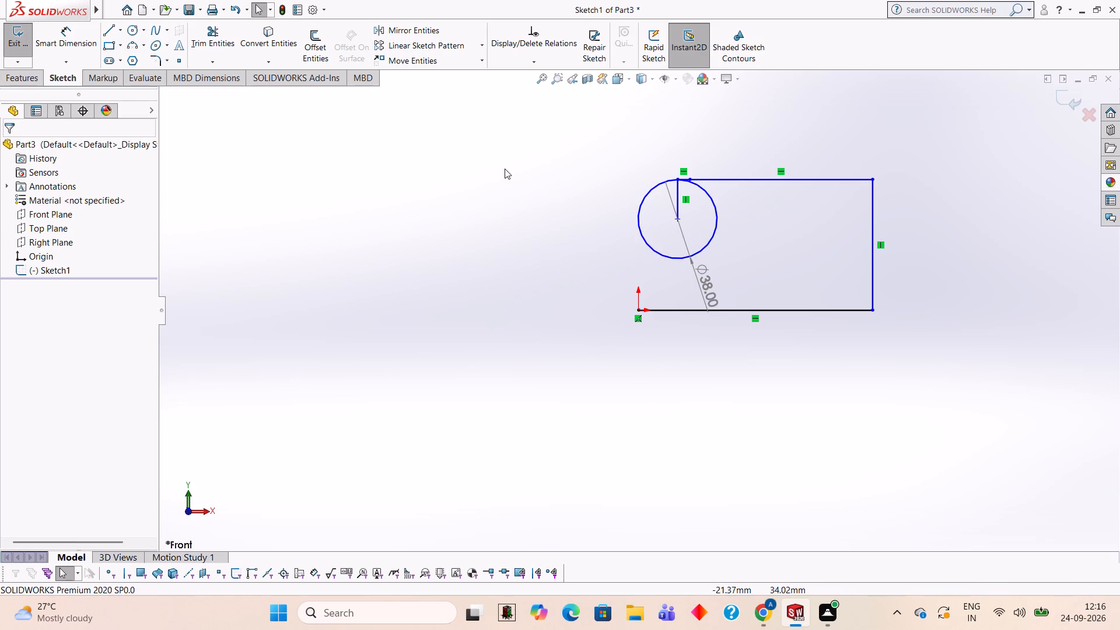
# Draw a 44 mm vertical line from the origin up to the leftmost point of the 38 mm circle.
pyautogui.click(106, 21)
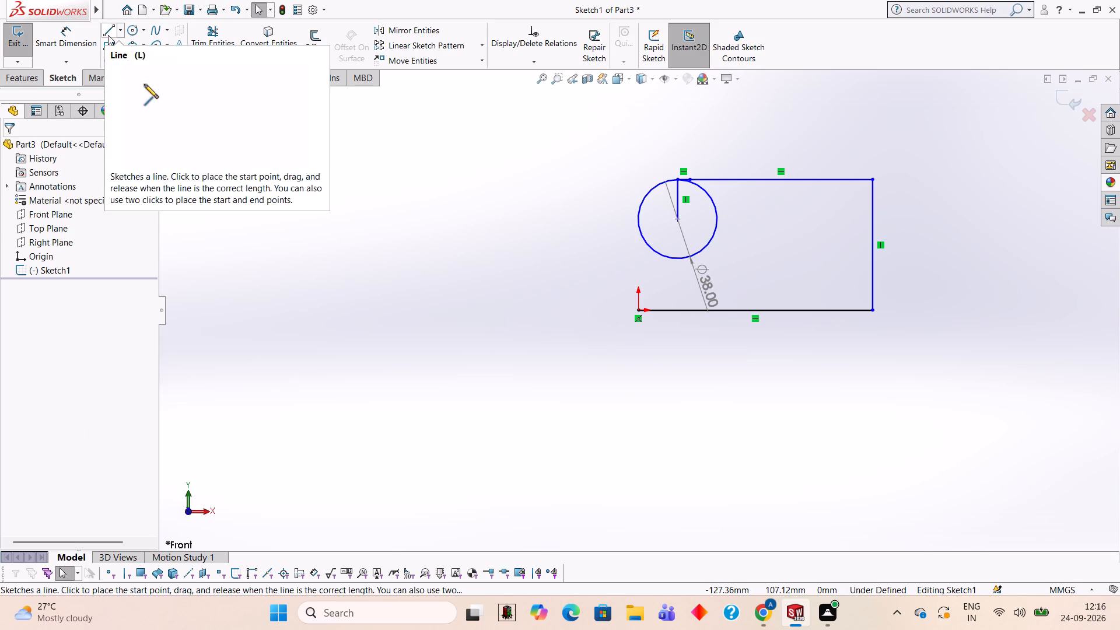
pyautogui.click(108, 35)
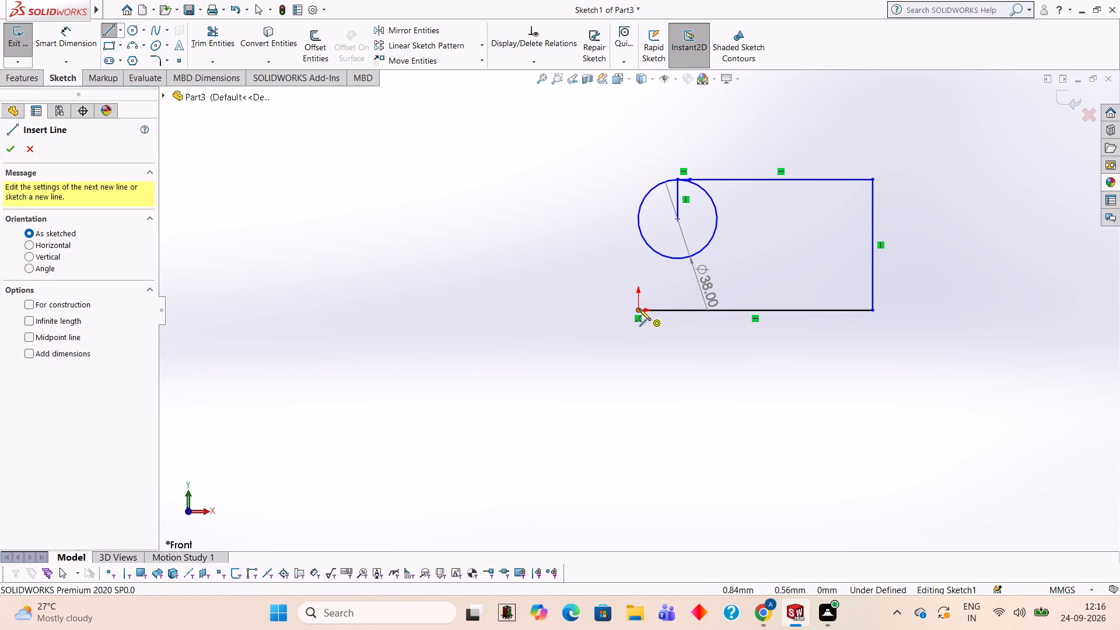
pyautogui.click(636, 310)
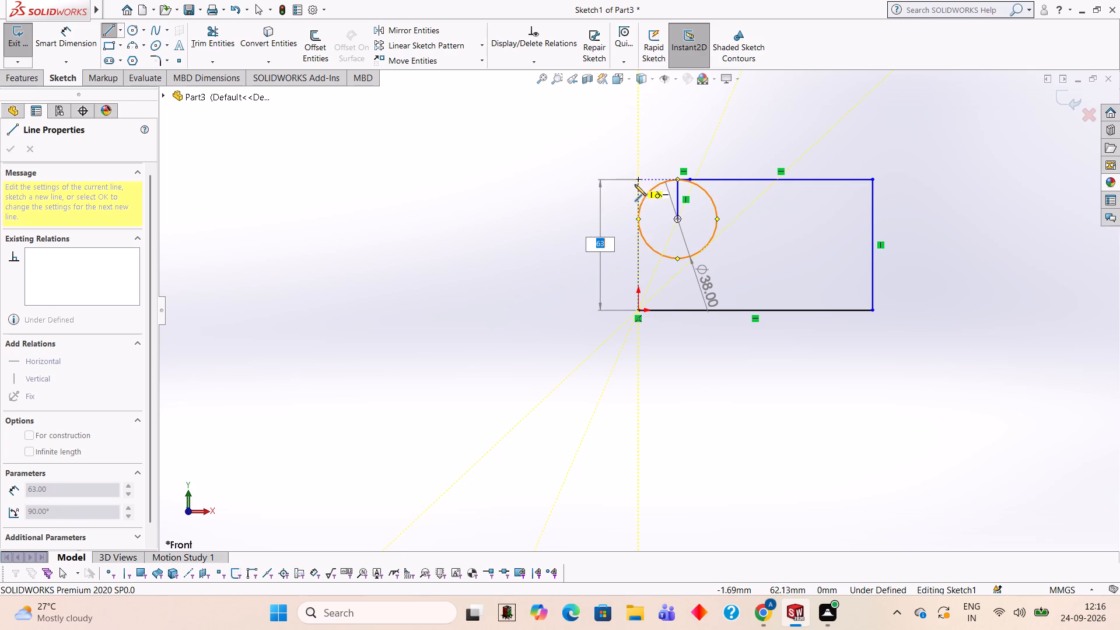
pyautogui.click(636, 218)
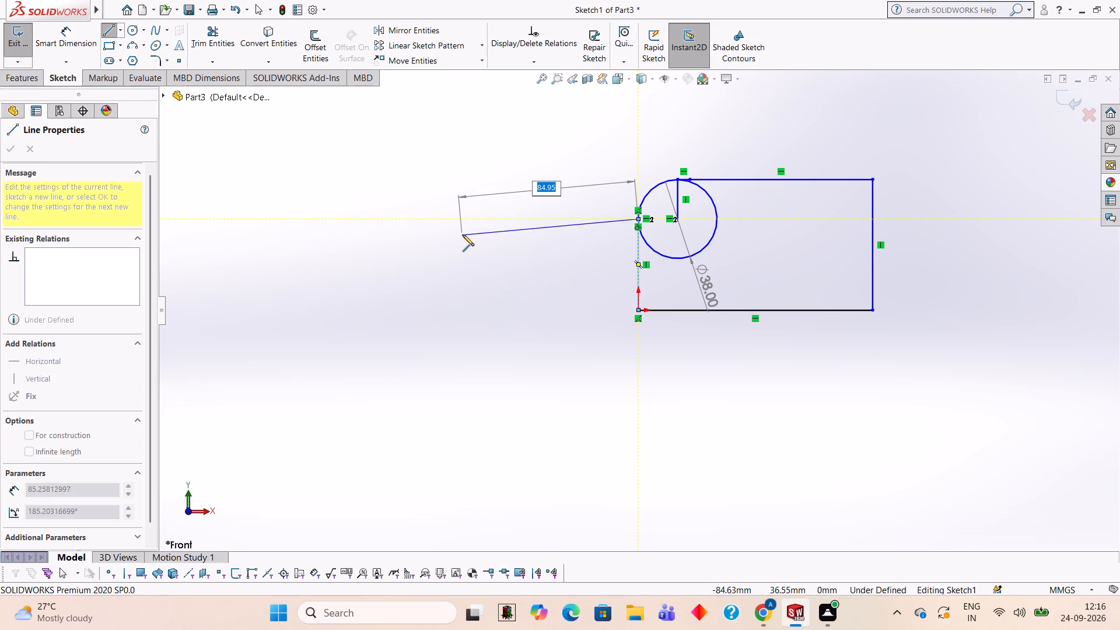
pyautogui.press('Escape')
# Trim the circle down to its upper-left quarter arc and trim away the 19 mm vertical line inside the profile.
pyautogui.click(203, 50)
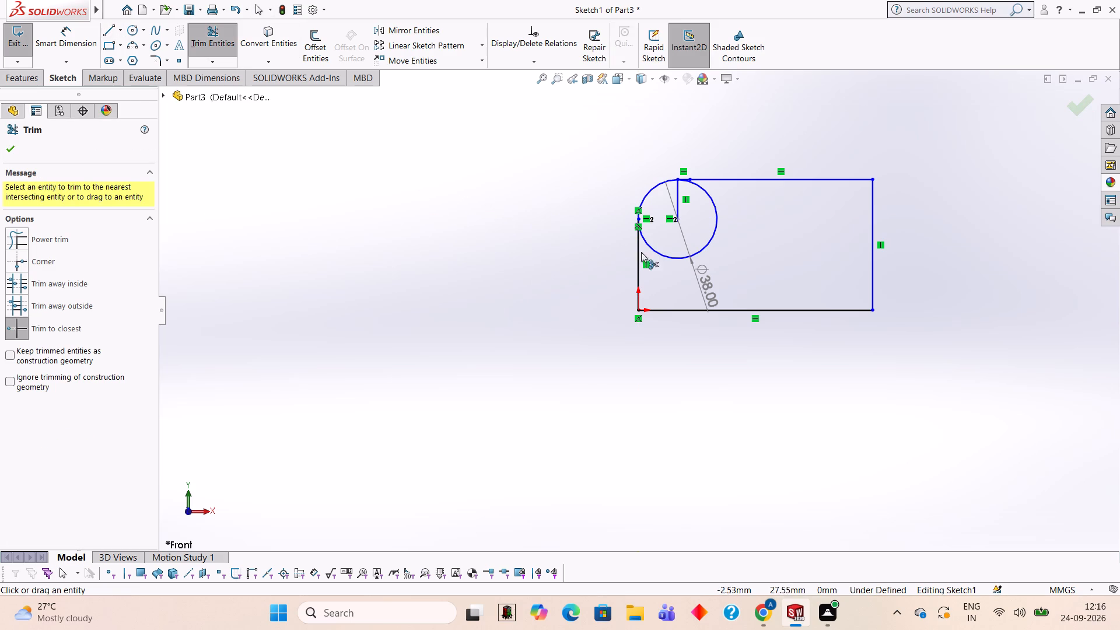
pyautogui.click(701, 251)
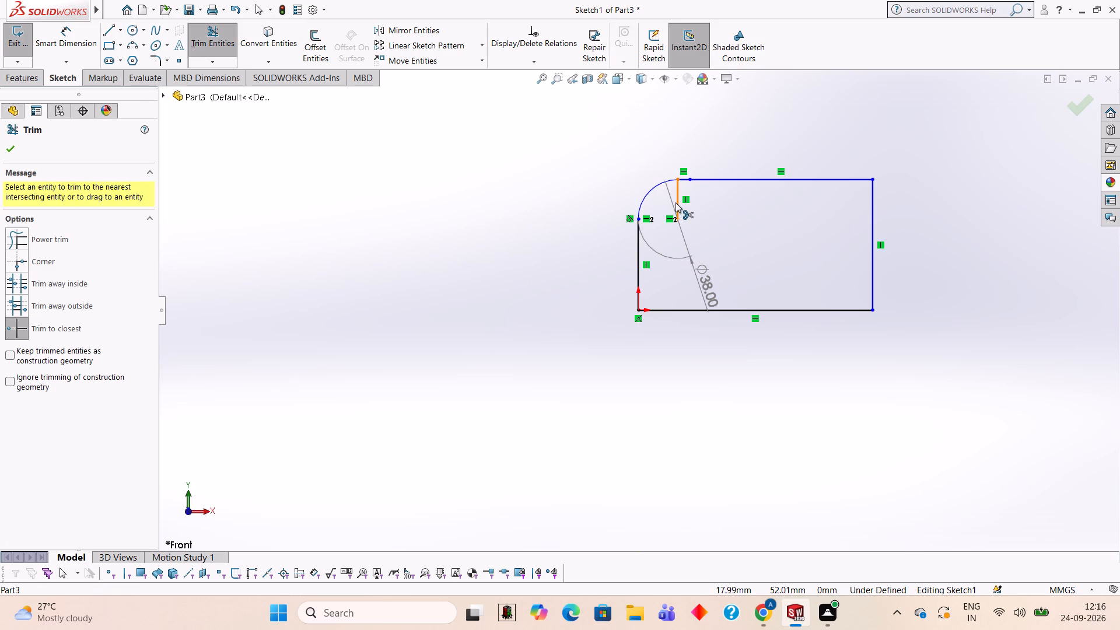
pyautogui.click(676, 202)
pyautogui.scroll(-6, 684, 214)
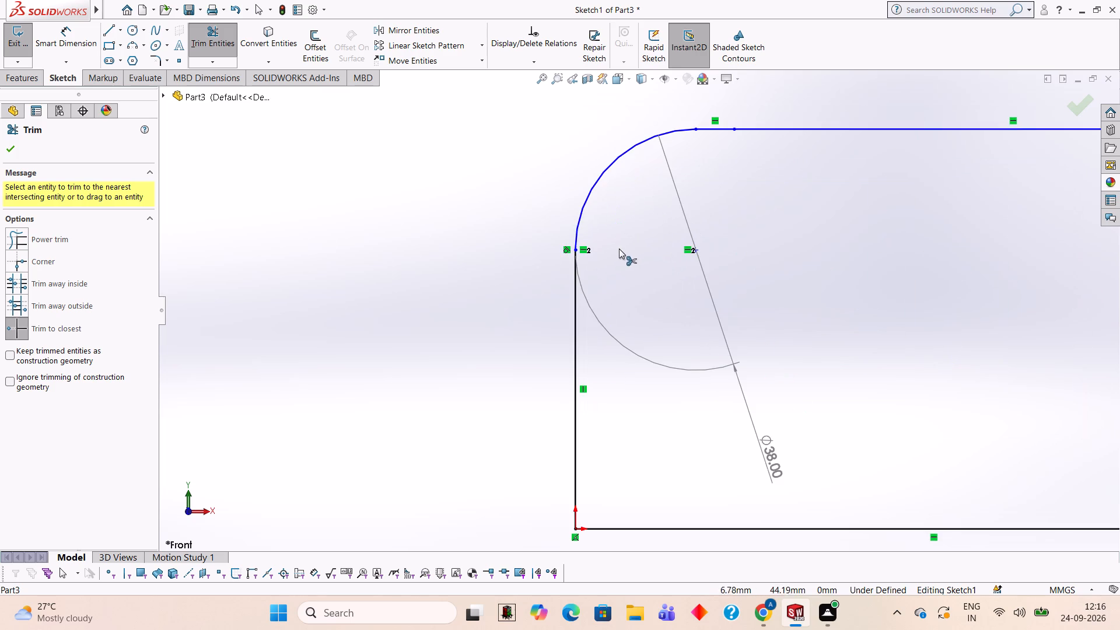
pyautogui.scroll(-7, 607, 262)
pyautogui.scroll(11, 593, 266)
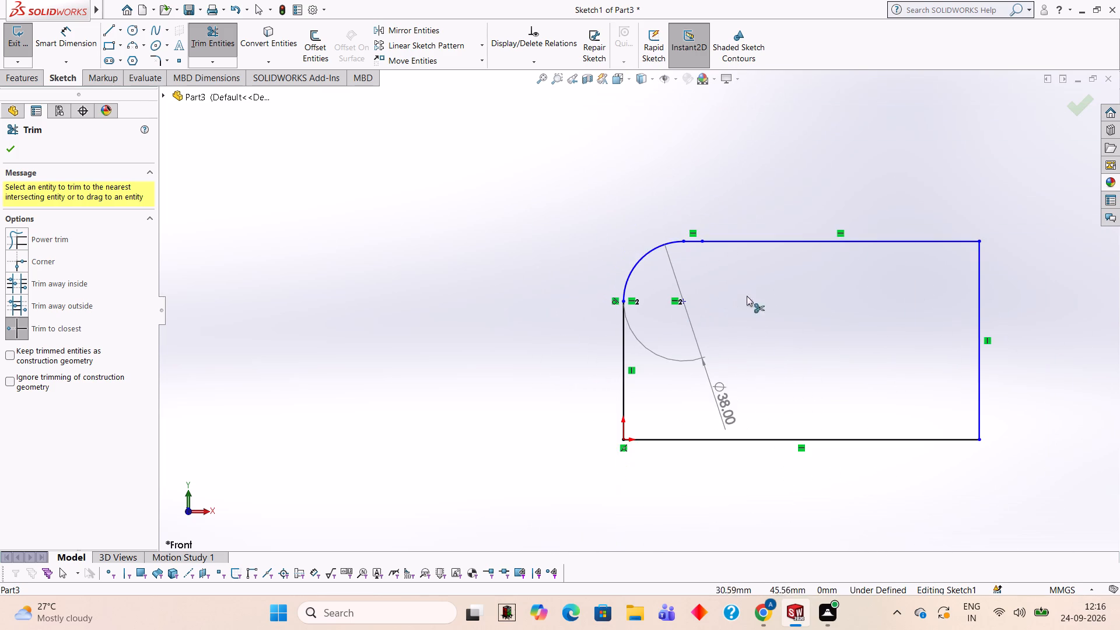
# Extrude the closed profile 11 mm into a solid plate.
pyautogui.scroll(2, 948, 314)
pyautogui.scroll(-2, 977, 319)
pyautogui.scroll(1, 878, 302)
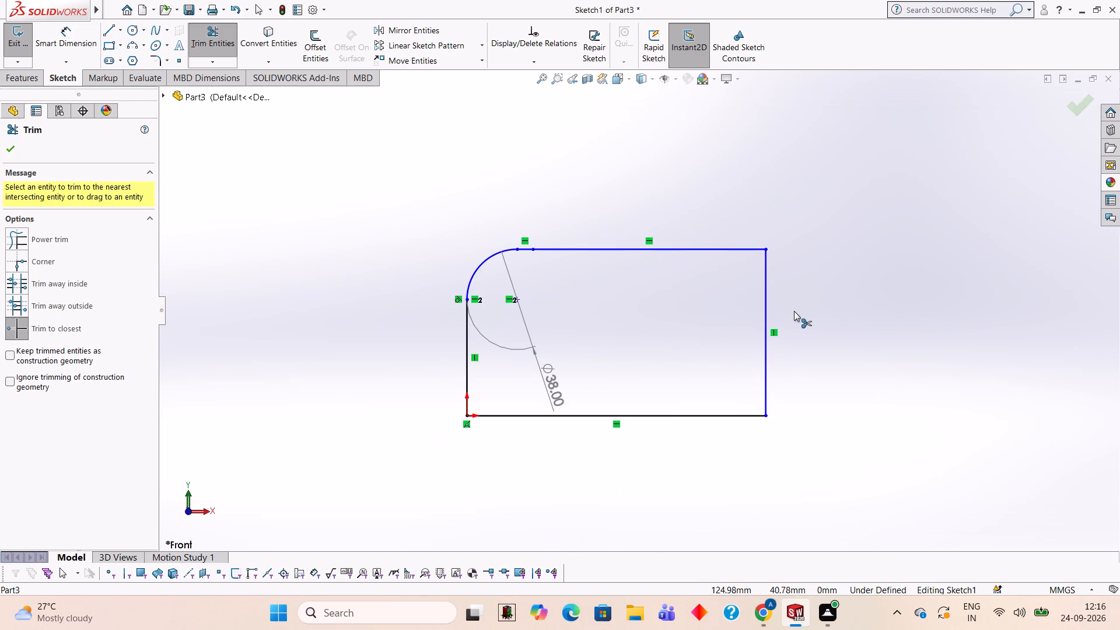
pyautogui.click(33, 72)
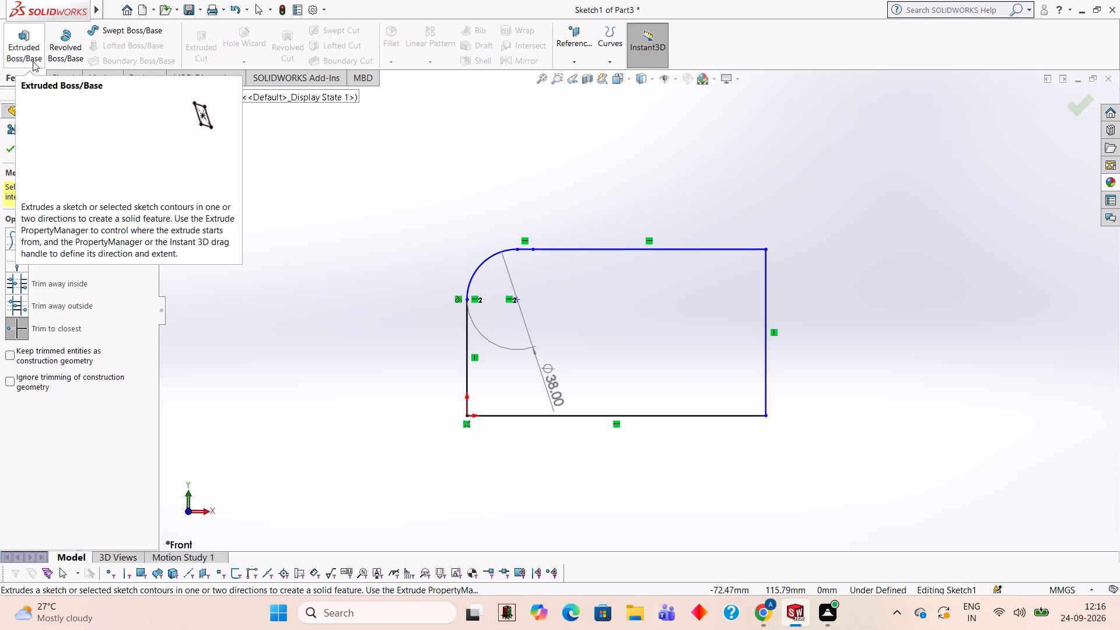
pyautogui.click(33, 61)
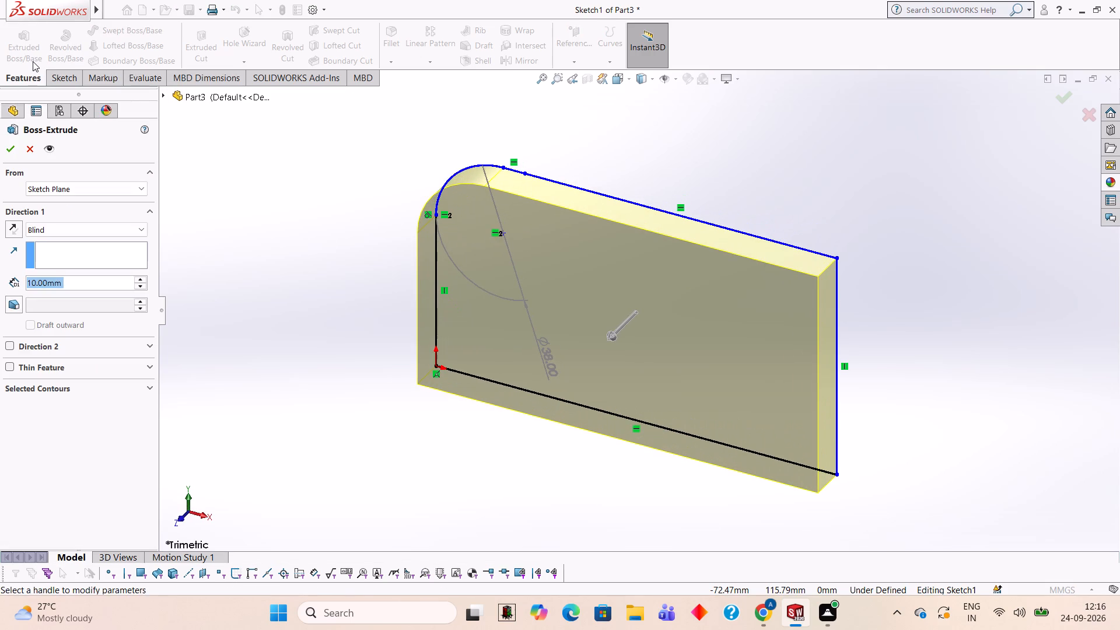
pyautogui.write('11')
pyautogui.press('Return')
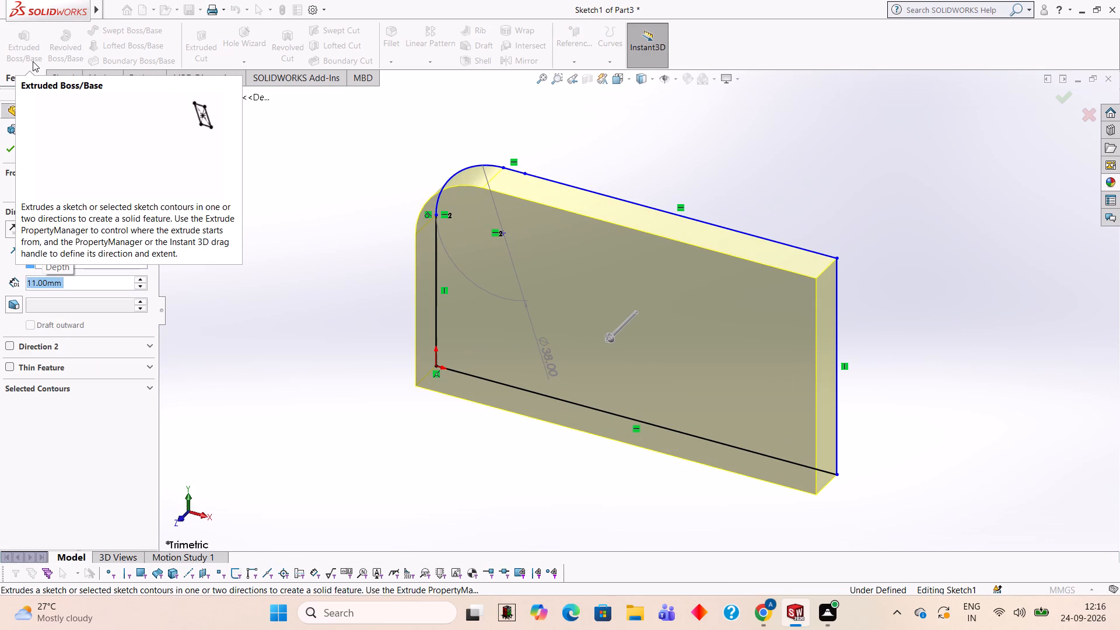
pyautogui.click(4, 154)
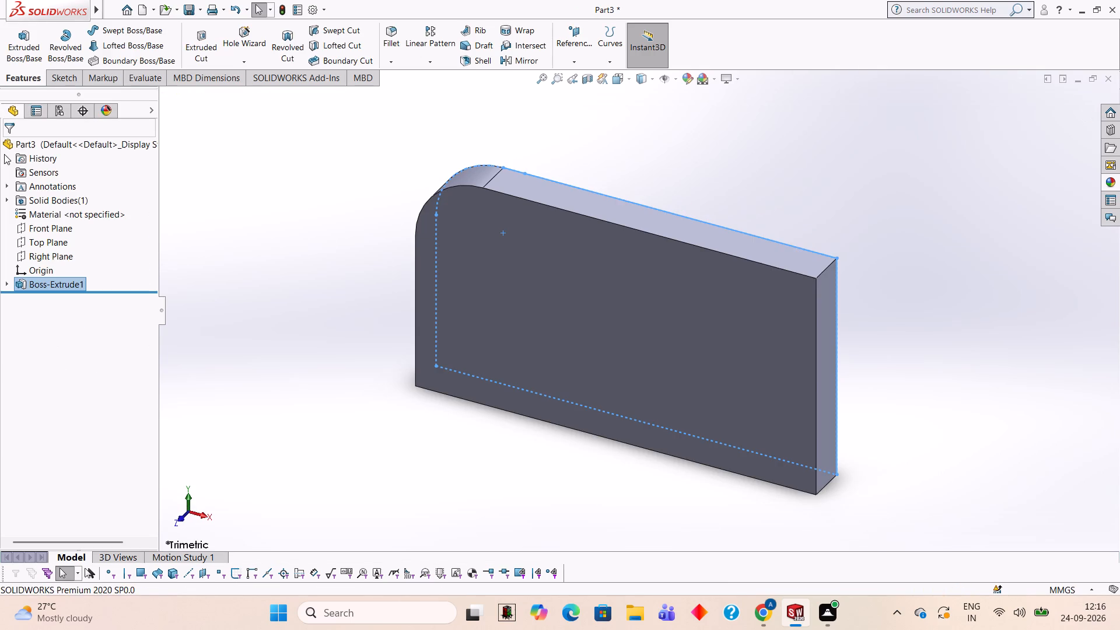
# Inspect the extruded plate's front face and edges from several angles.
pyautogui.click(214, 187)
pyautogui.scroll(1, 244, 205)
pyautogui.moveTo(260, 222); pyautogui.dragTo(294, 198, button='middle')
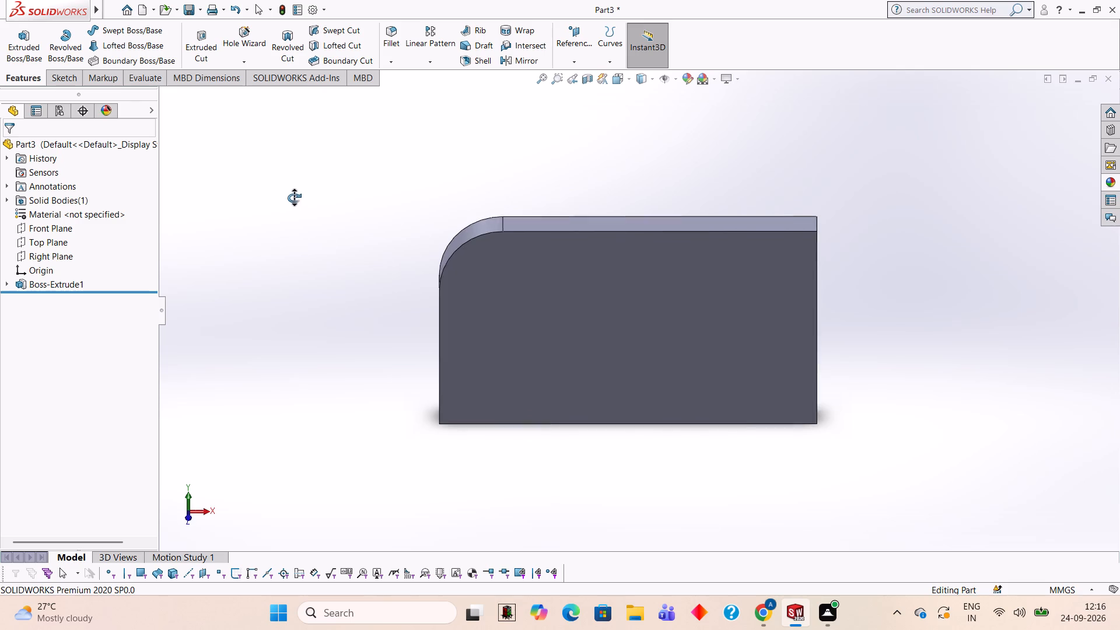
pyautogui.moveTo(294, 198); pyautogui.dragTo(287, 197, button='middle')
pyautogui.moveTo(281, 260); pyautogui.dragTo(286, 198, button='middle')
pyautogui.moveTo(416, 300); pyautogui.dragTo(408, 265, button='middle')
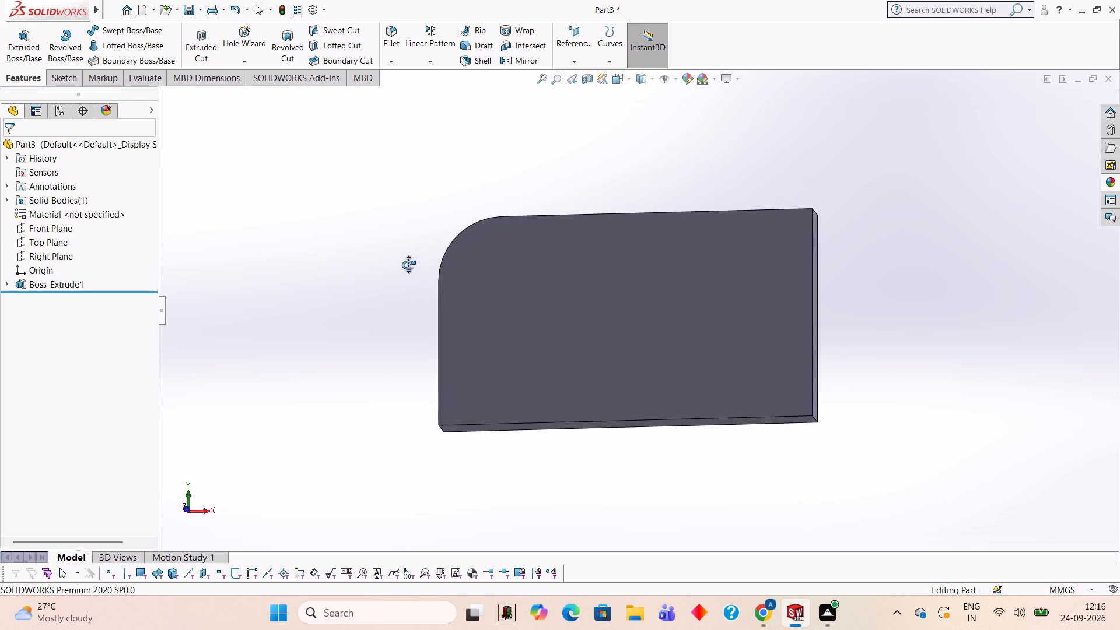
pyautogui.moveTo(408, 265); pyautogui.dragTo(413, 263, button='middle')
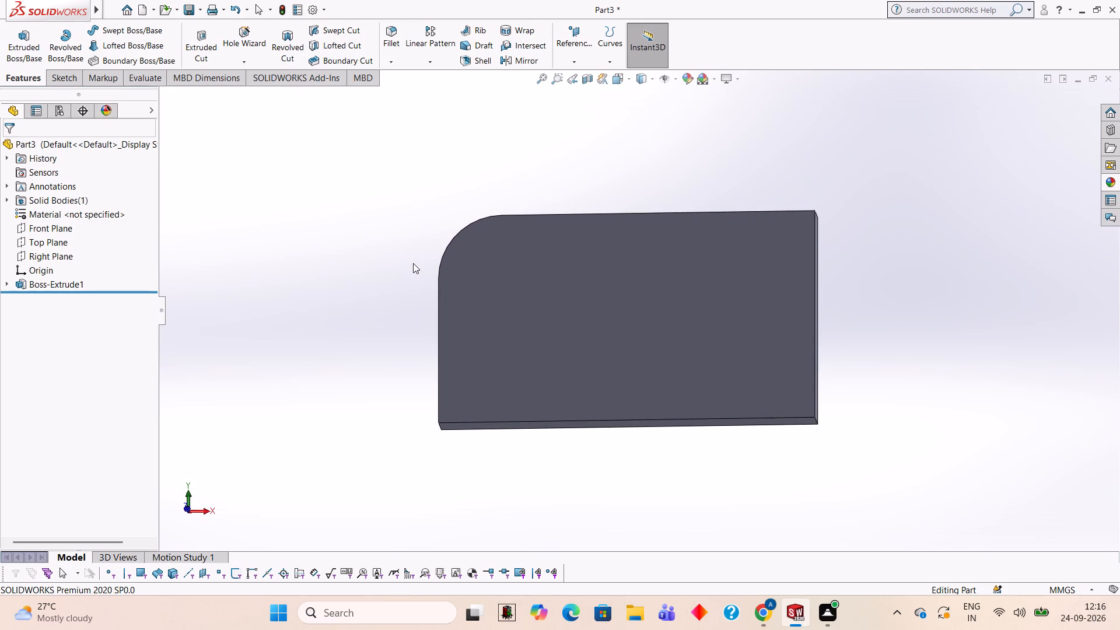
pyautogui.moveTo(327, 272); pyautogui.dragTo(340, 306, button='middle')
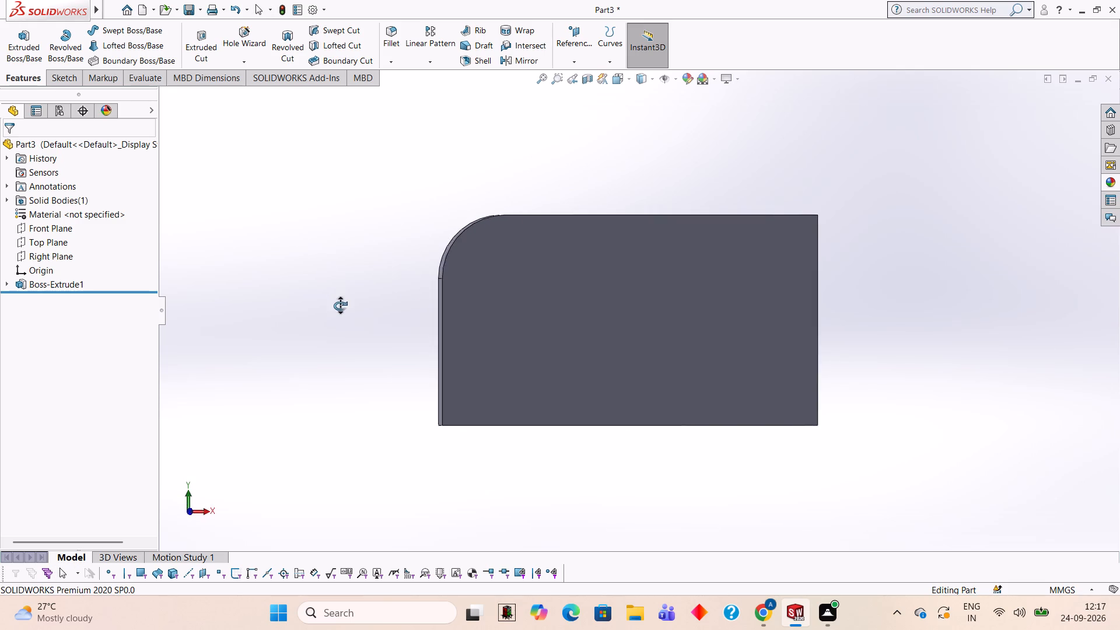
pyautogui.moveTo(340, 306); pyautogui.dragTo(327, 323, button='middle')
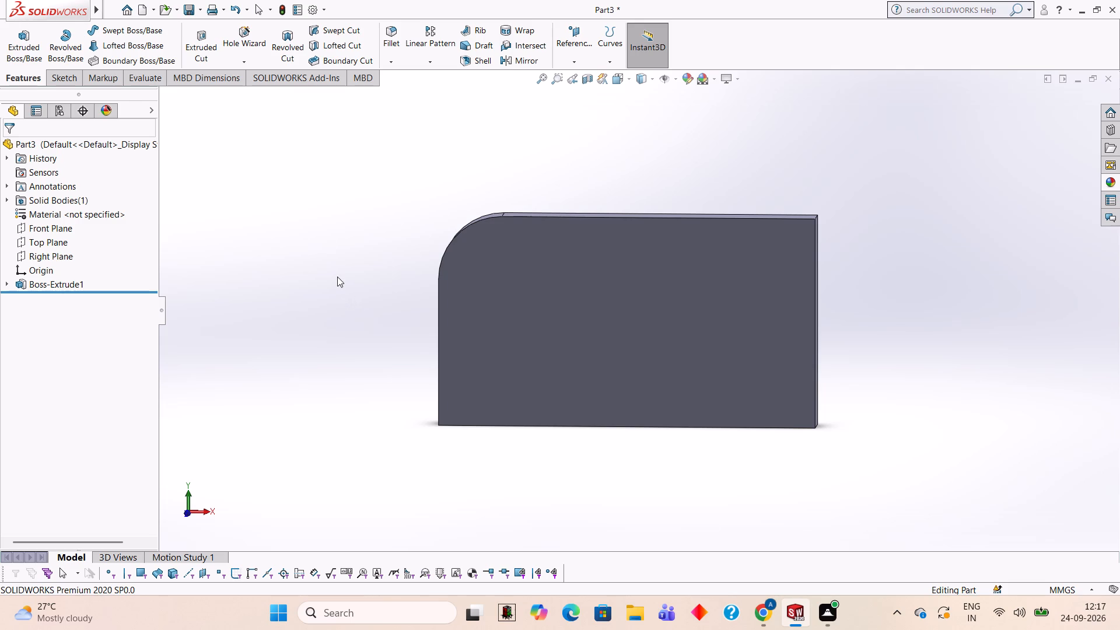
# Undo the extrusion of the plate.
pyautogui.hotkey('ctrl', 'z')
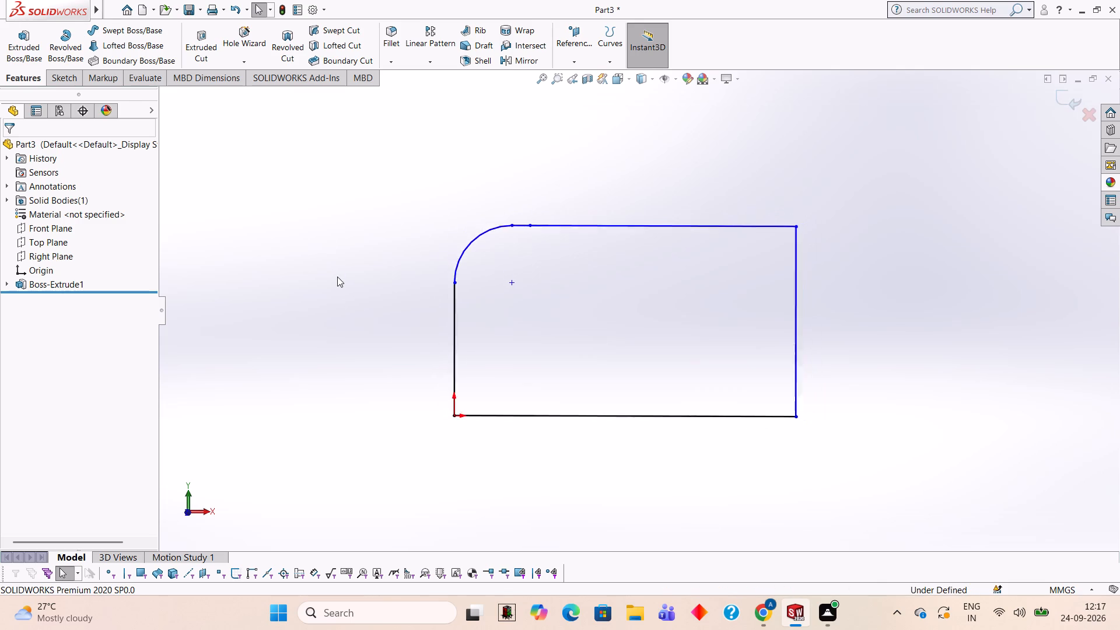
# In the profile sketch, check the distances from the right vertical edge to the arc centre and to the left vertical edge.
pyautogui.click(59, 54)
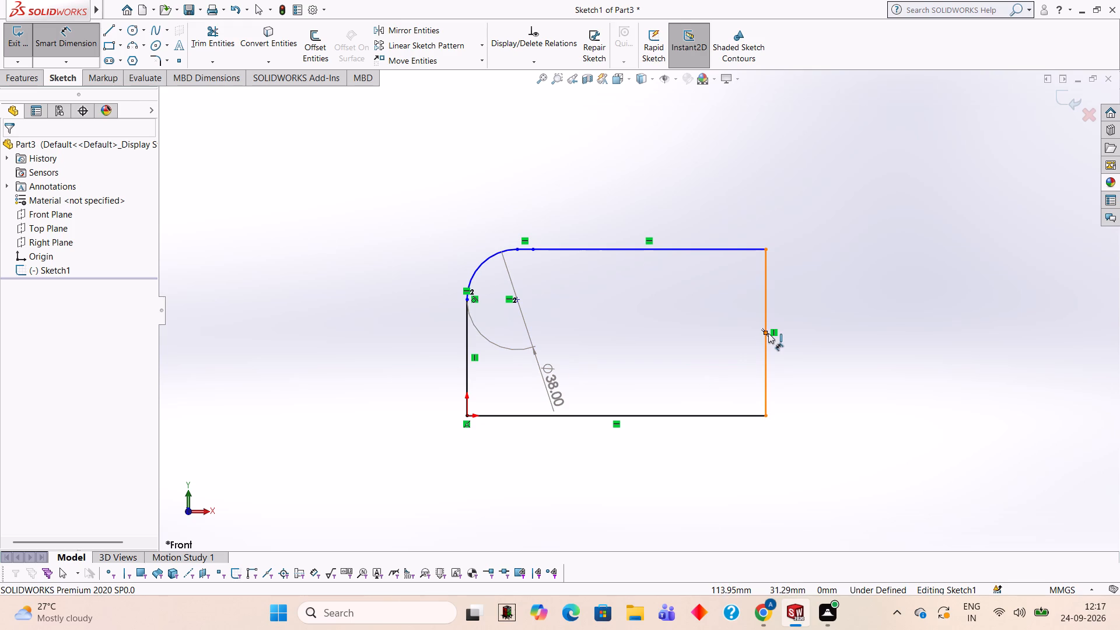
pyautogui.click(769, 363)
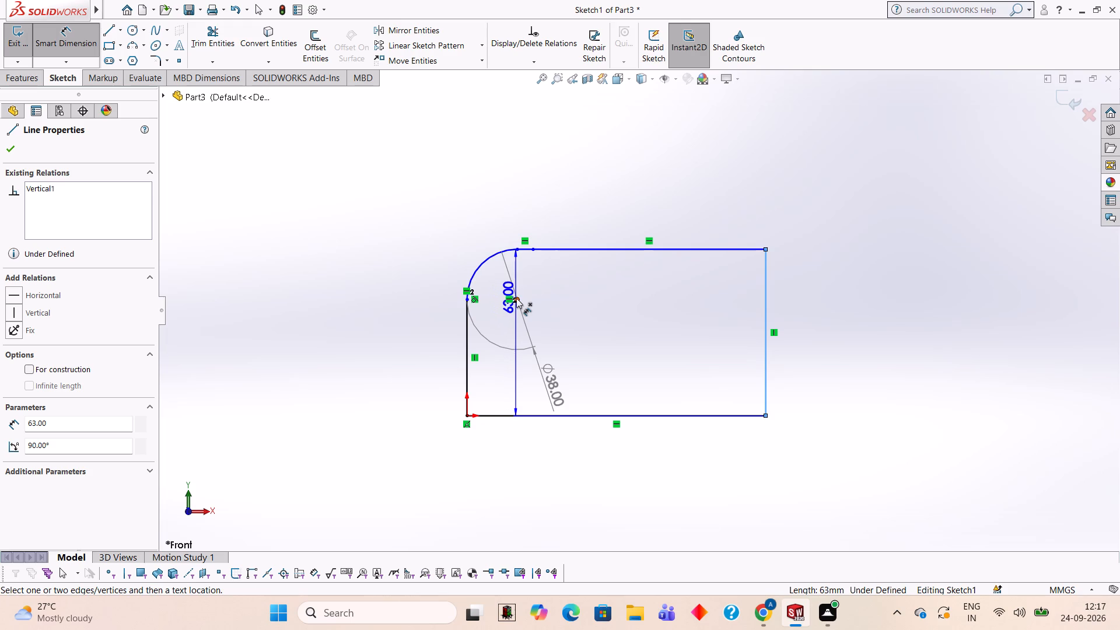
pyautogui.click(516, 298)
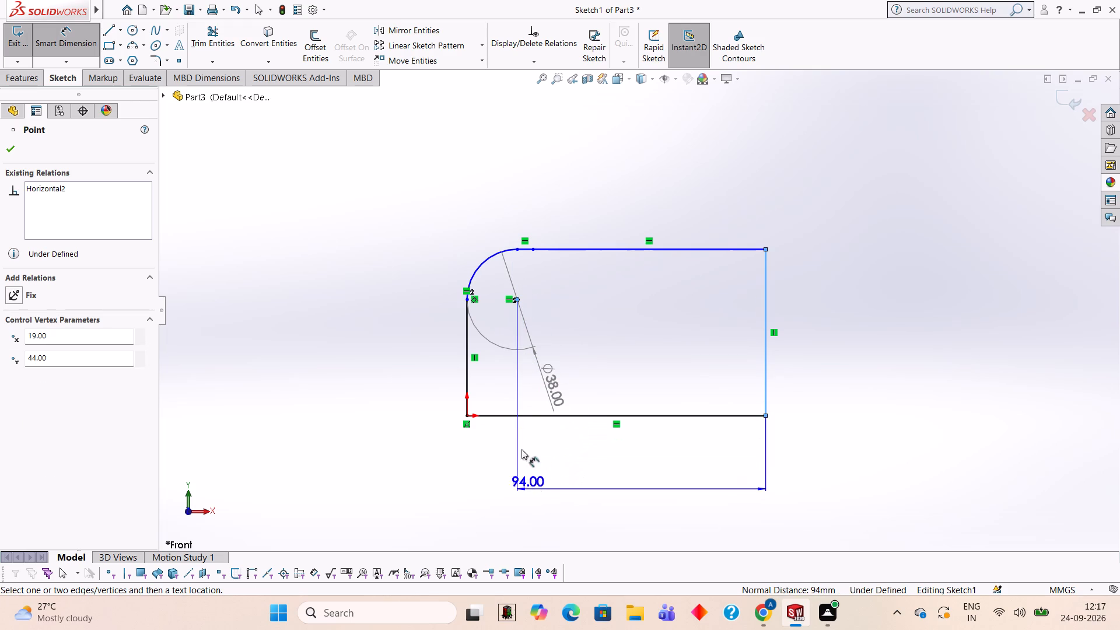
pyautogui.press('Escape')
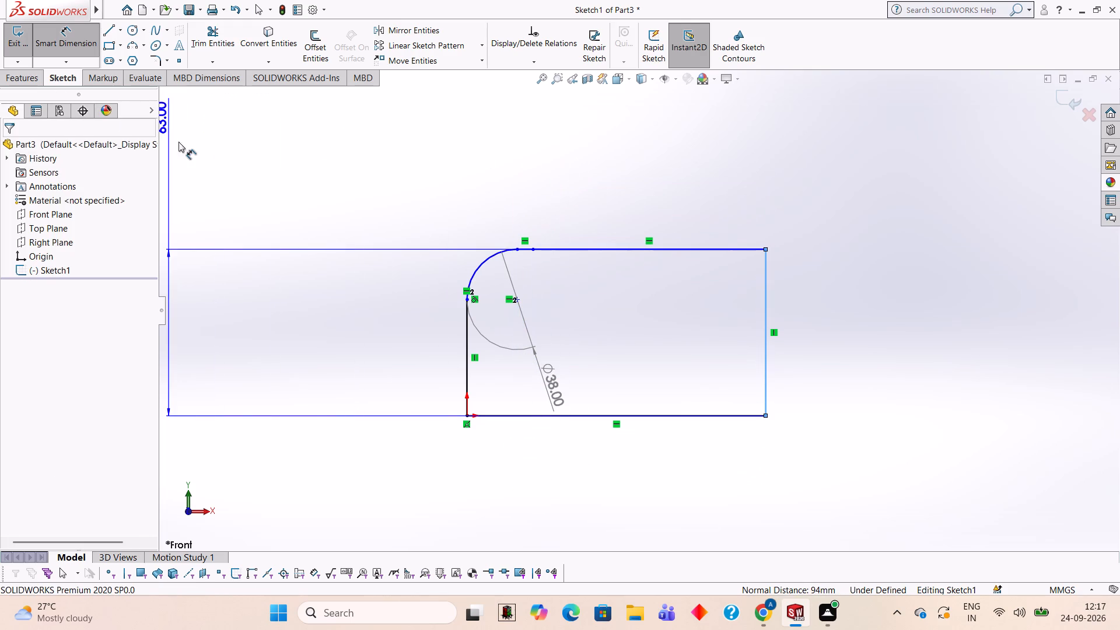
pyautogui.press('Escape')
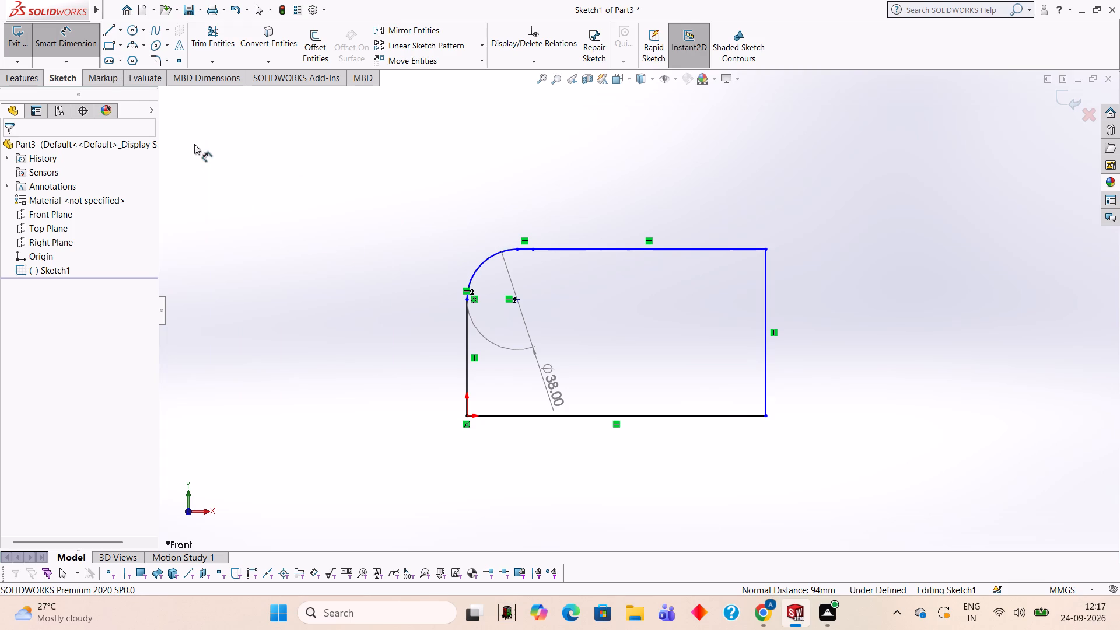
pyautogui.click(467, 369)
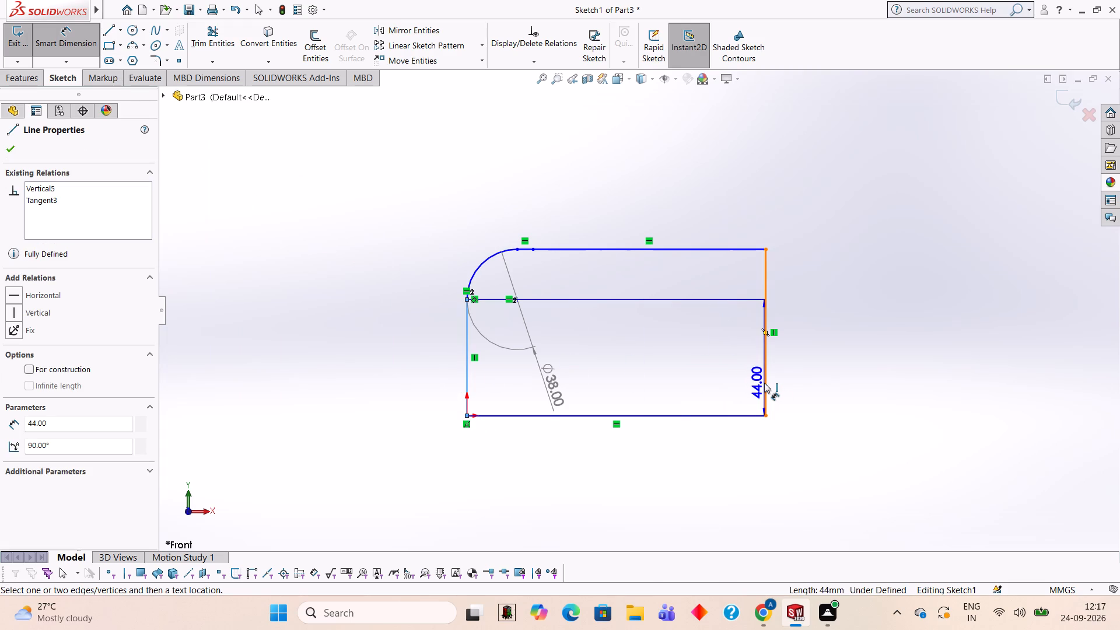
pyautogui.click(764, 383)
pyautogui.press('Escape')
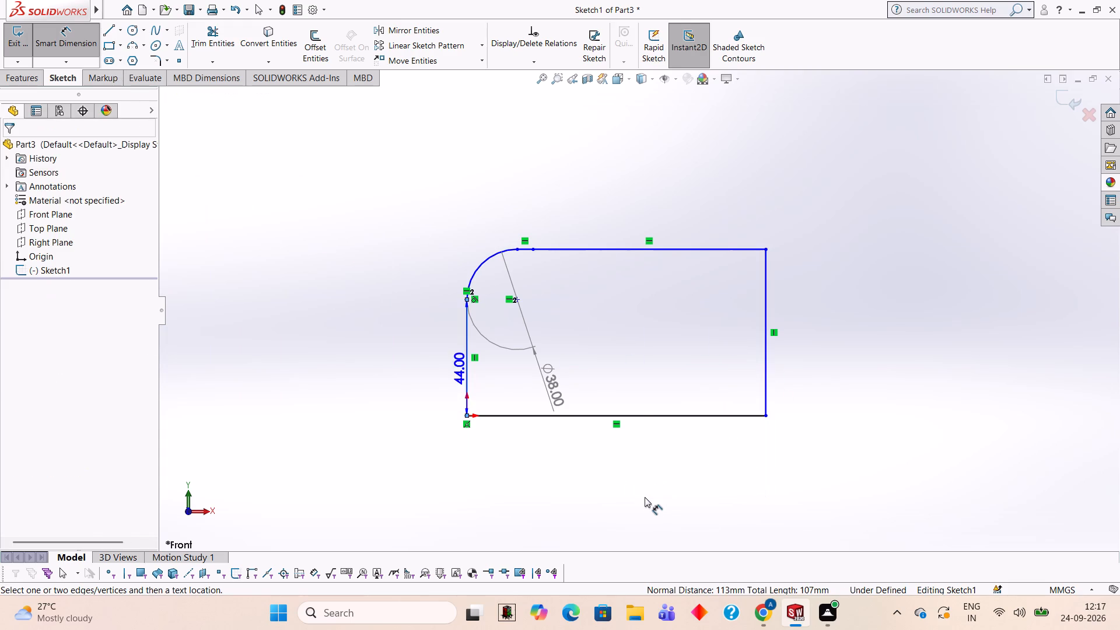
pyautogui.press('Escape')
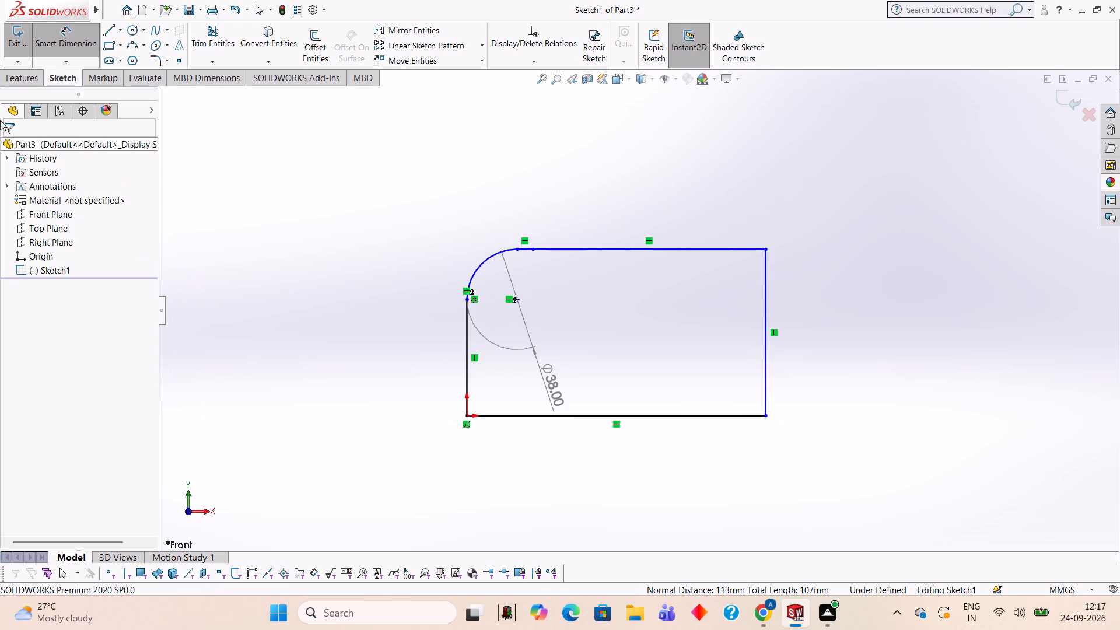
# Extrude the closed profile 11 mm from the sketch plane.
pyautogui.click(27, 79)
pyautogui.click(19, 56)
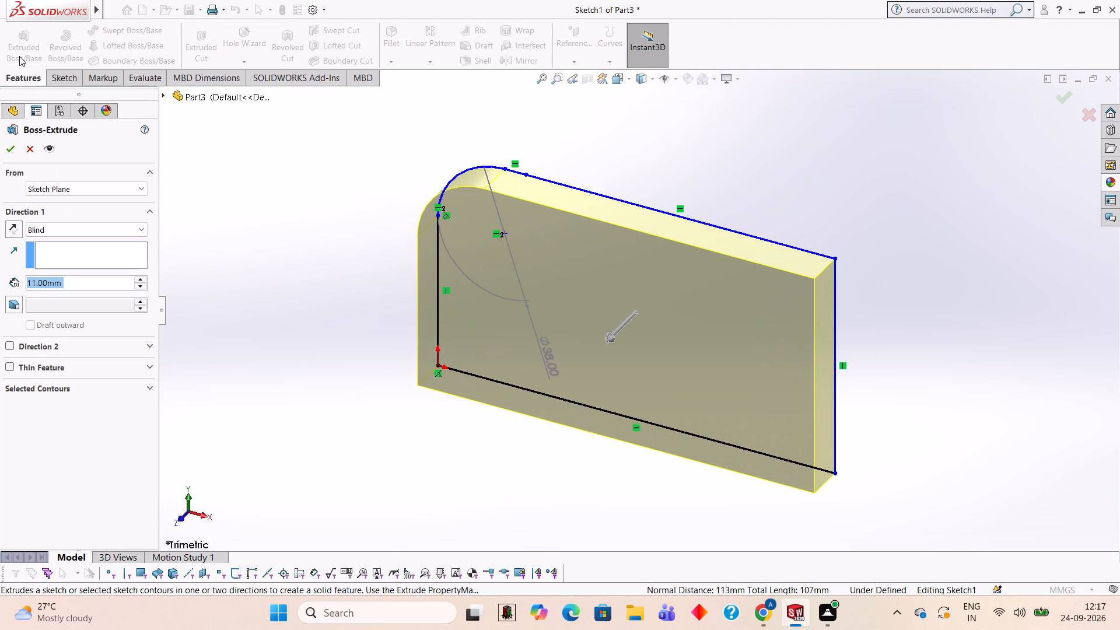
pyautogui.click(15, 143)
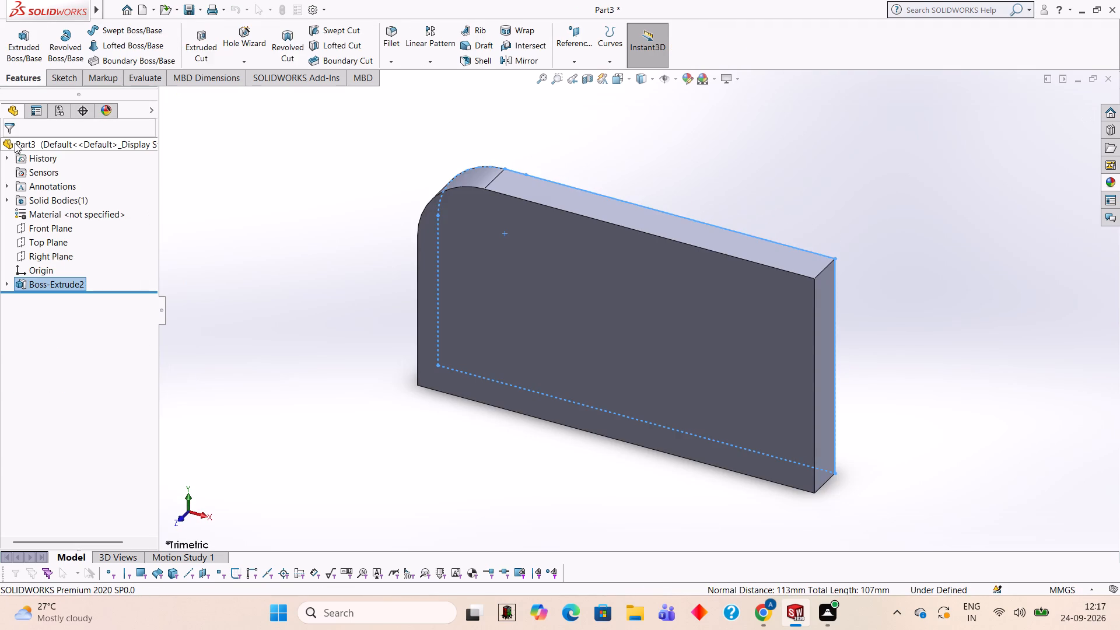
pyautogui.click(356, 176)
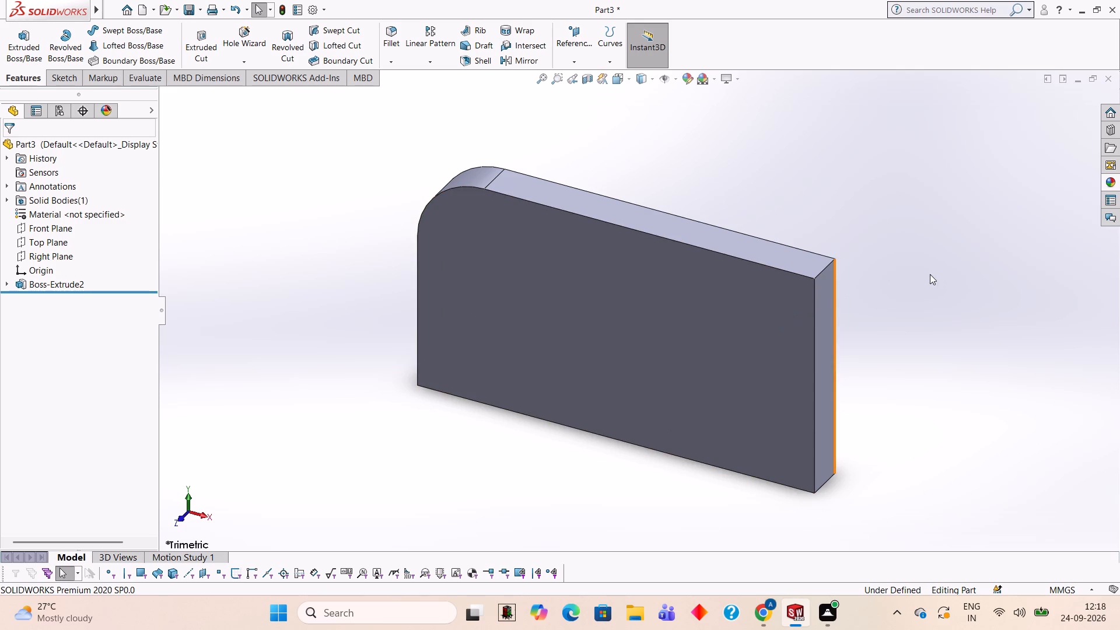
# Start a new sketch with the Line tool on the plate's flat end face opposite the rounded corner.
pyautogui.moveTo(930, 274); pyautogui.dragTo(850, 196, button='middle')
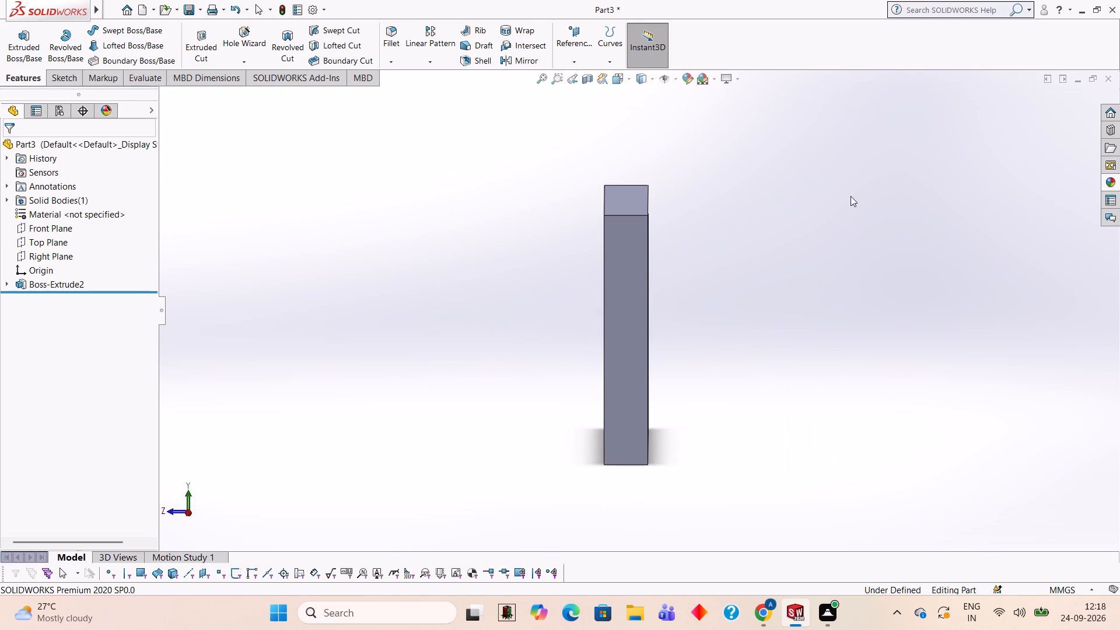
pyautogui.click(638, 325)
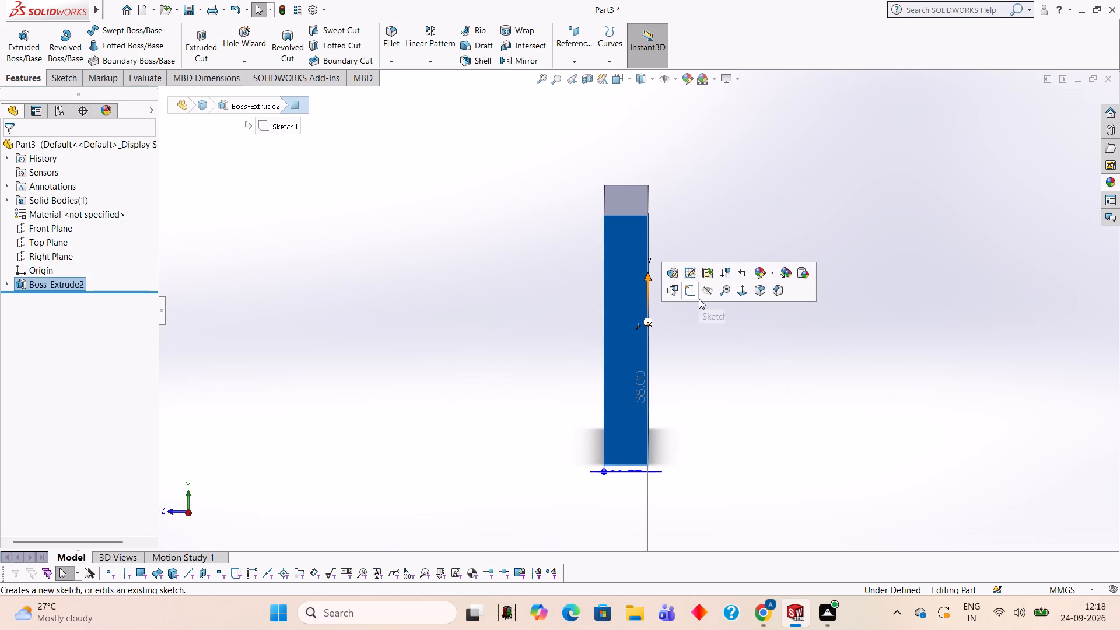
pyautogui.click(695, 290)
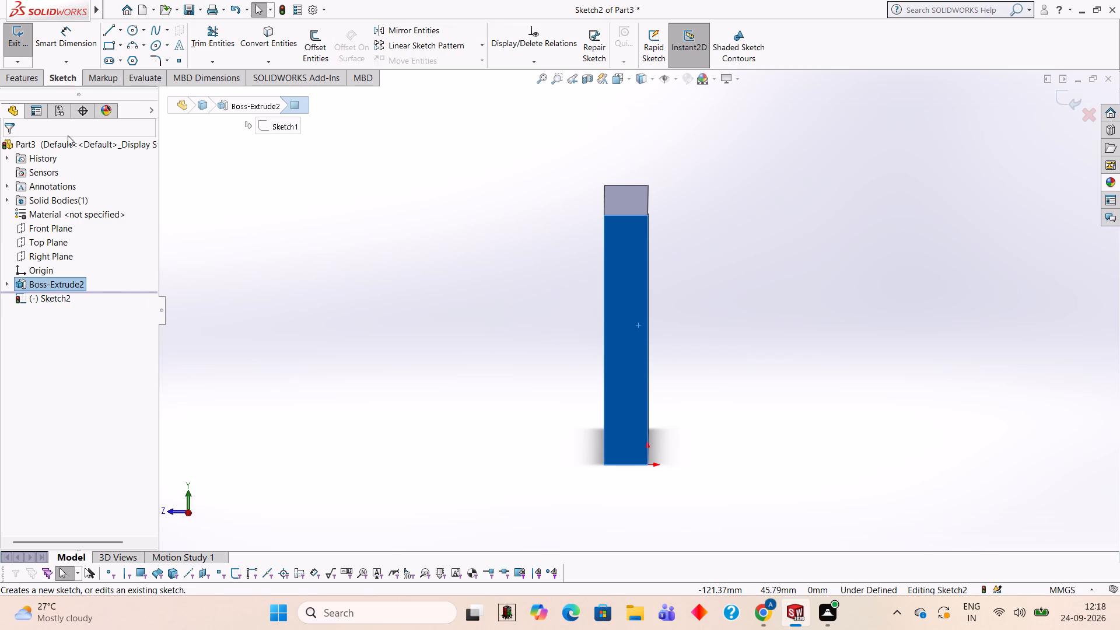
pyautogui.click(108, 33)
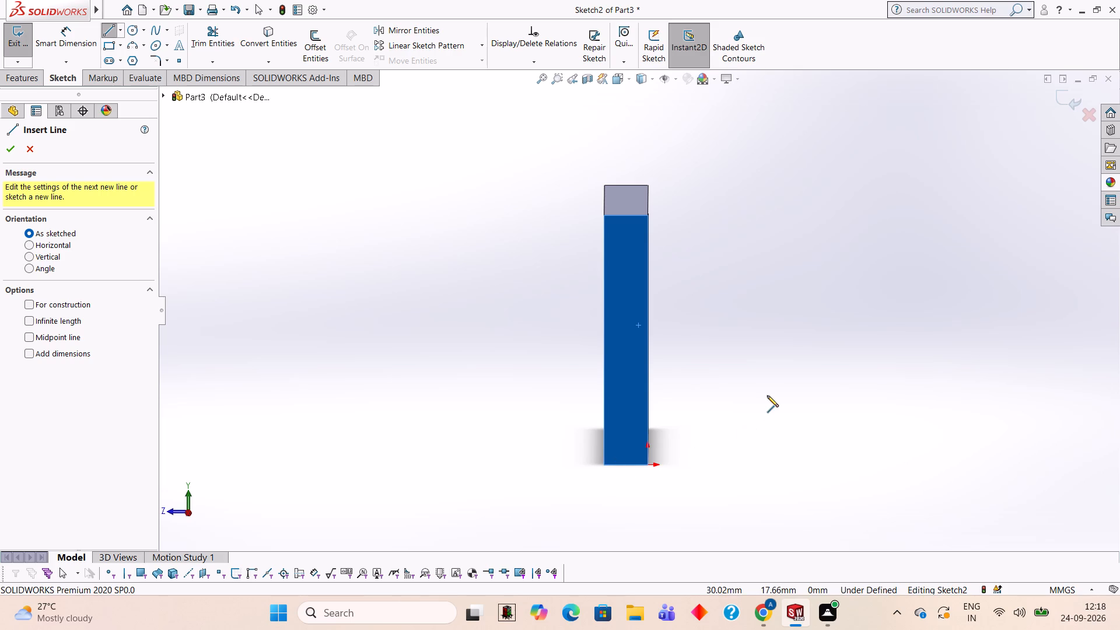
# Calculate 98 − 11 in Calculator, and return to the sketch.
pyautogui.write('98')
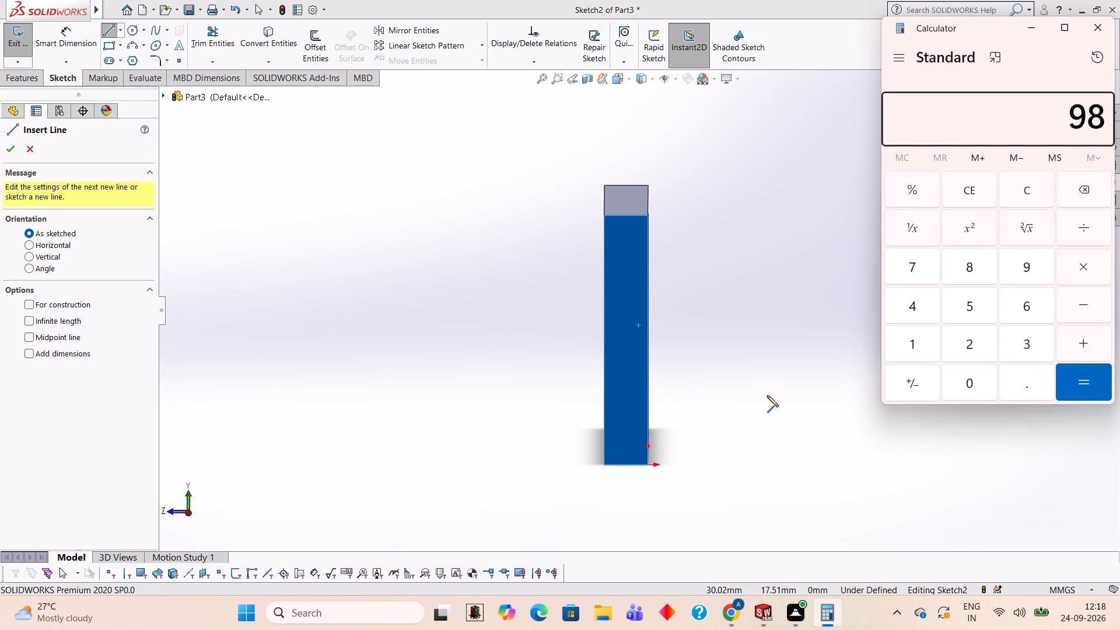
pyautogui.write('-11')
pyautogui.press('Return')
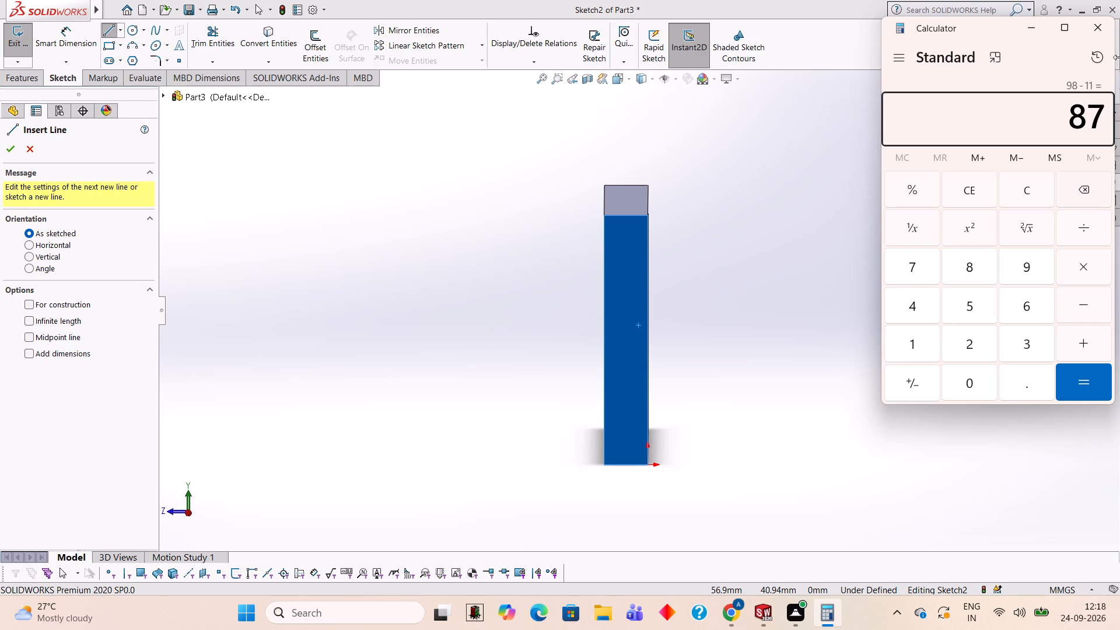
pyautogui.click(1109, 28)
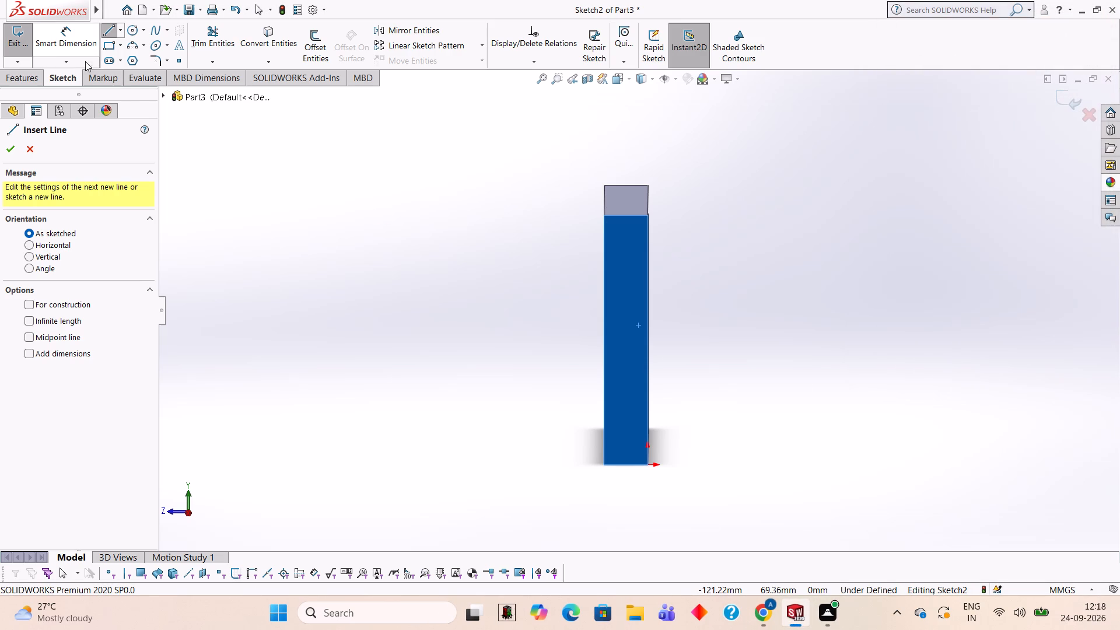
# Draw an 87 mm horizontal line from the origin away from the plate, followed by a 100 mm vertical line upward from its end.
pyautogui.click(647, 463)
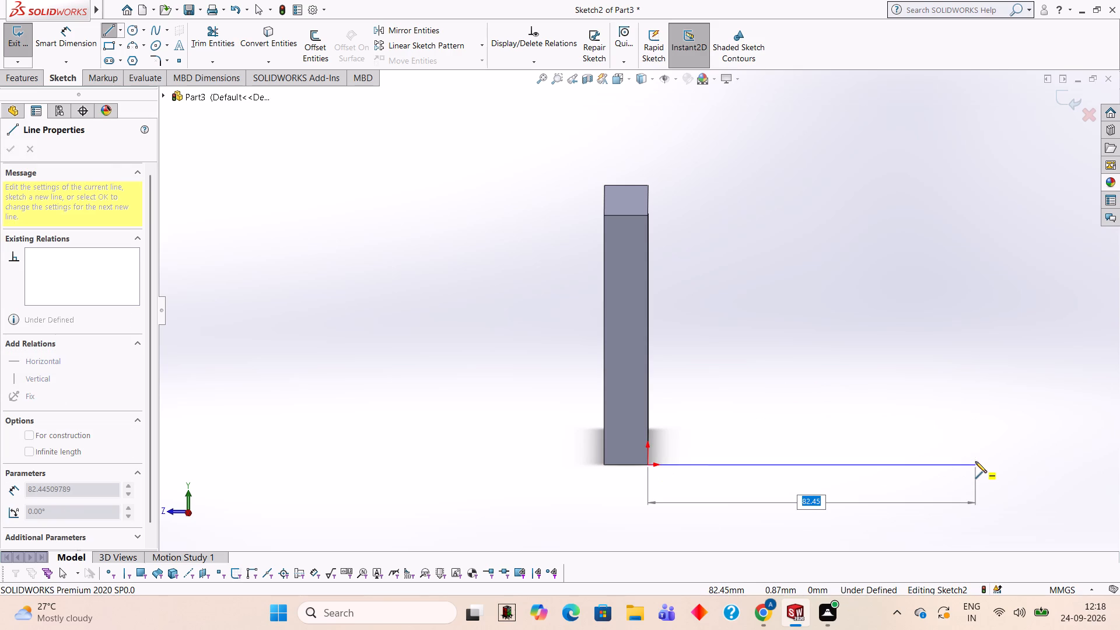
pyautogui.write('87')
pyautogui.press('Return')
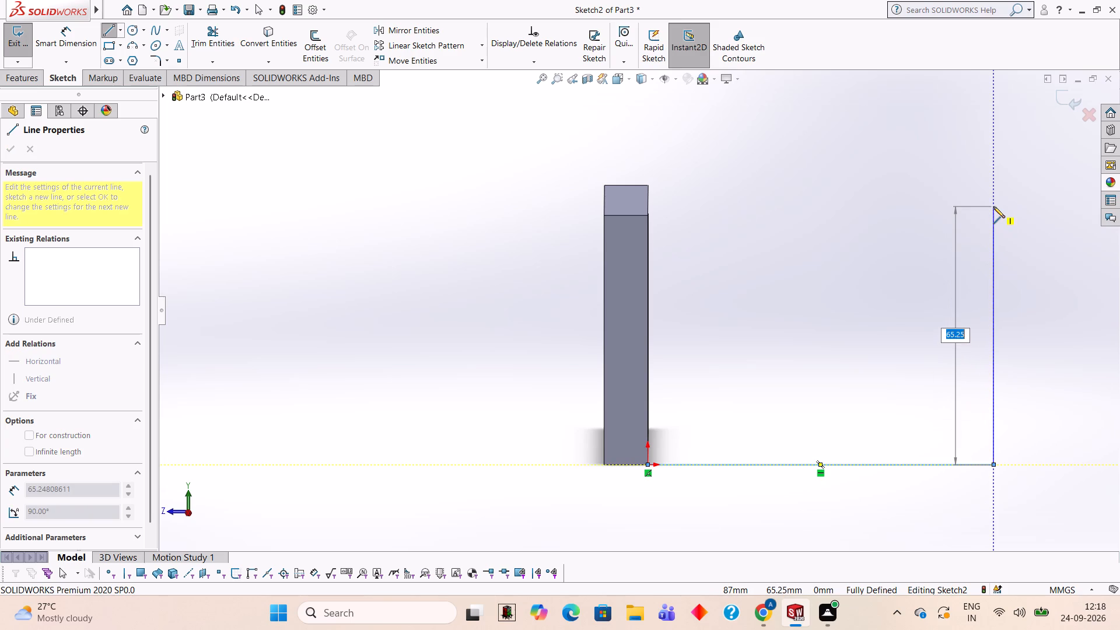
pyautogui.write('10')
pyautogui.press('0')
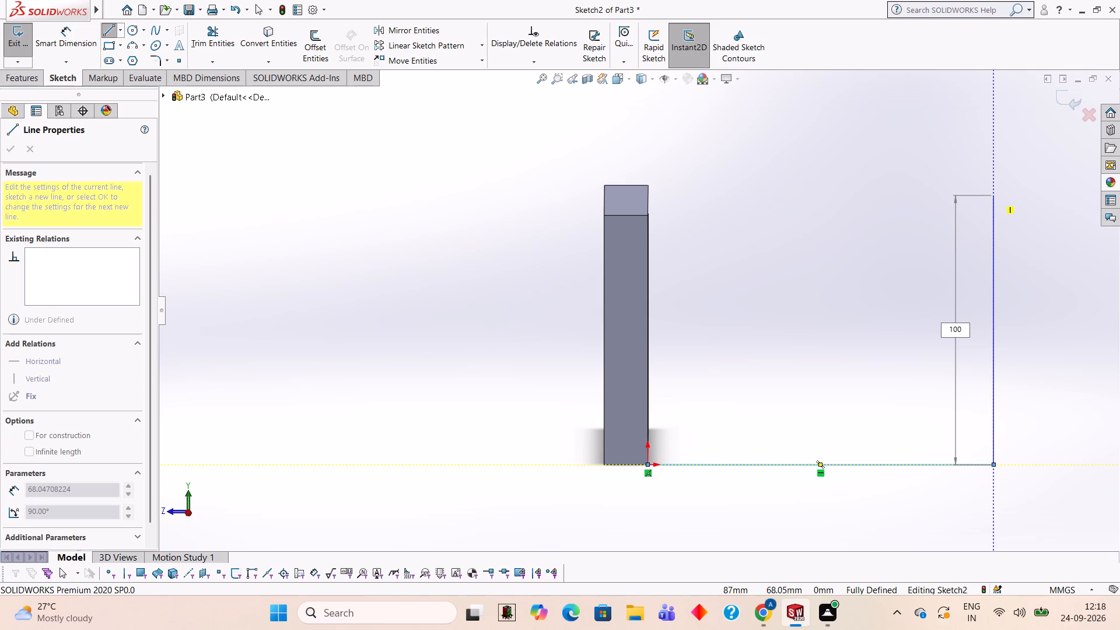
pyautogui.press('Return')
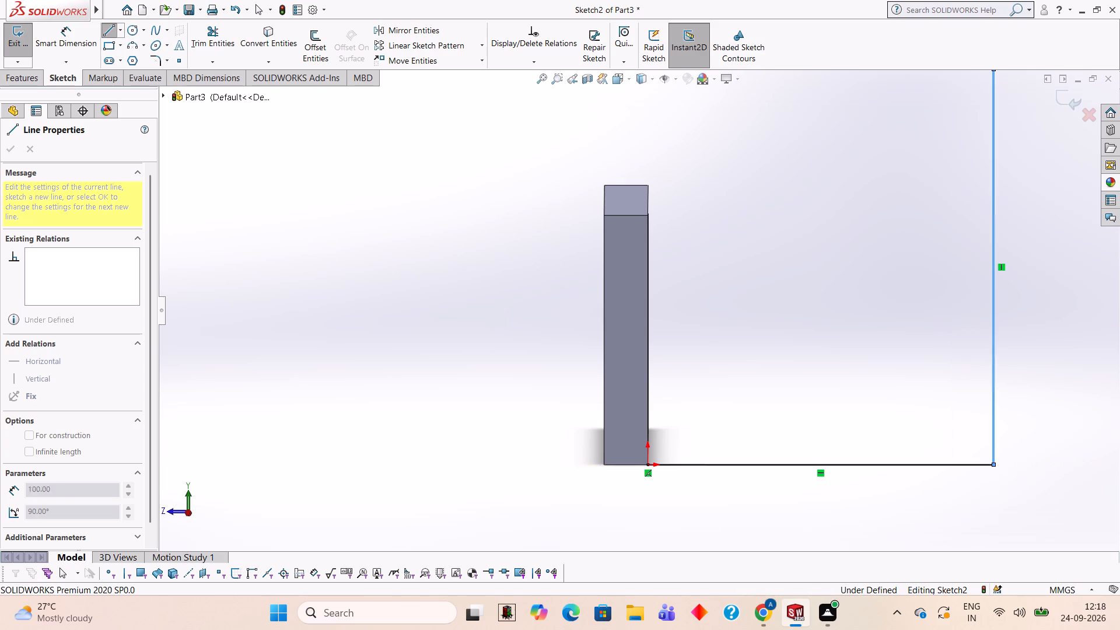
pyautogui.scroll(3, 993, 195)
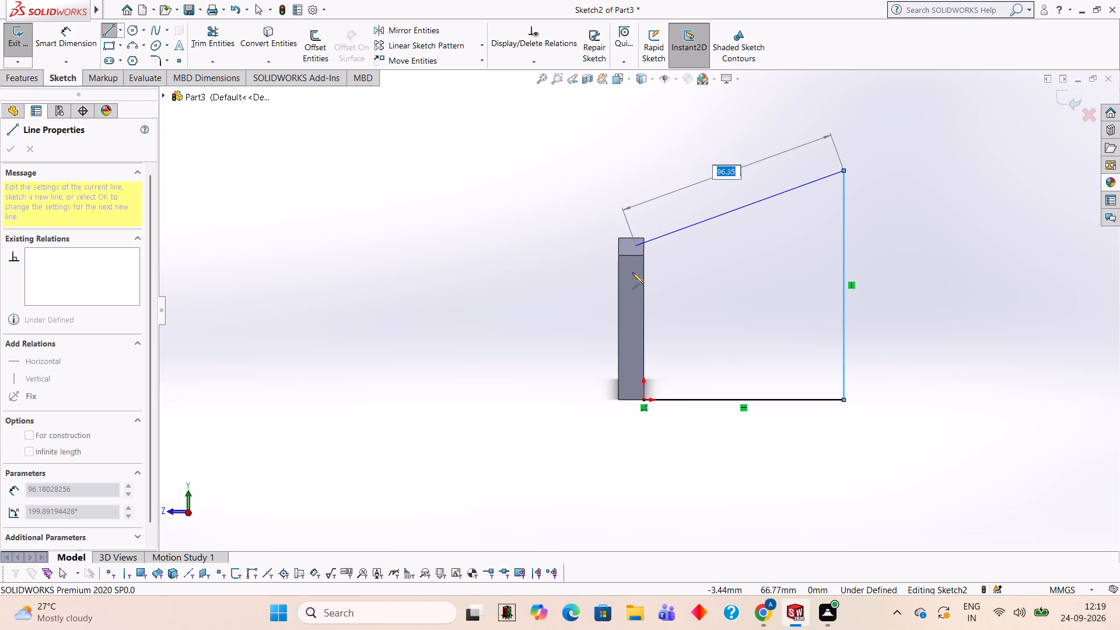
# Close the profile with a sloped line to the plate's corner and a 63 mm vertical line down to the origin.
pyautogui.click(643, 255)
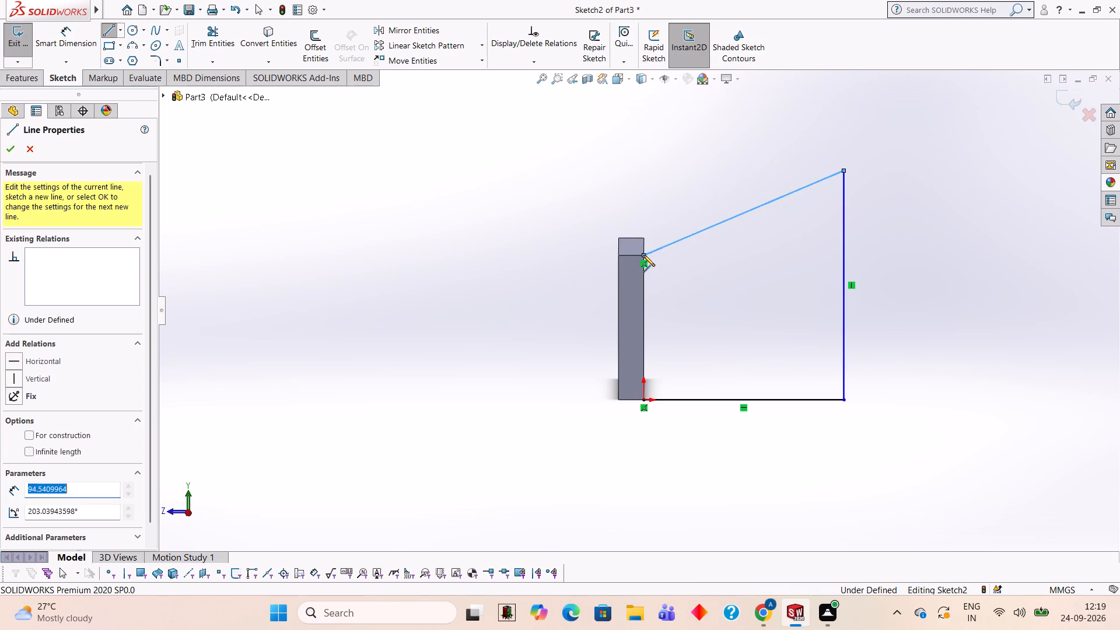
pyautogui.click(642, 398)
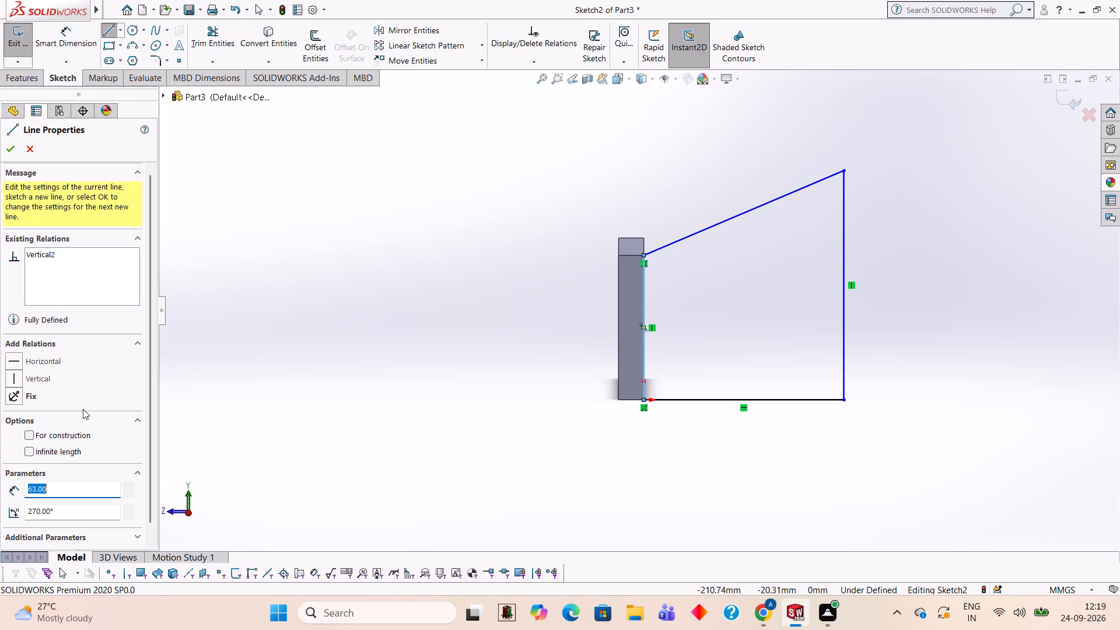
# Extrude the four-sided profile 11 mm from the sketch plane, reversed towards the plate's rounded corner.
pyautogui.click(34, 80)
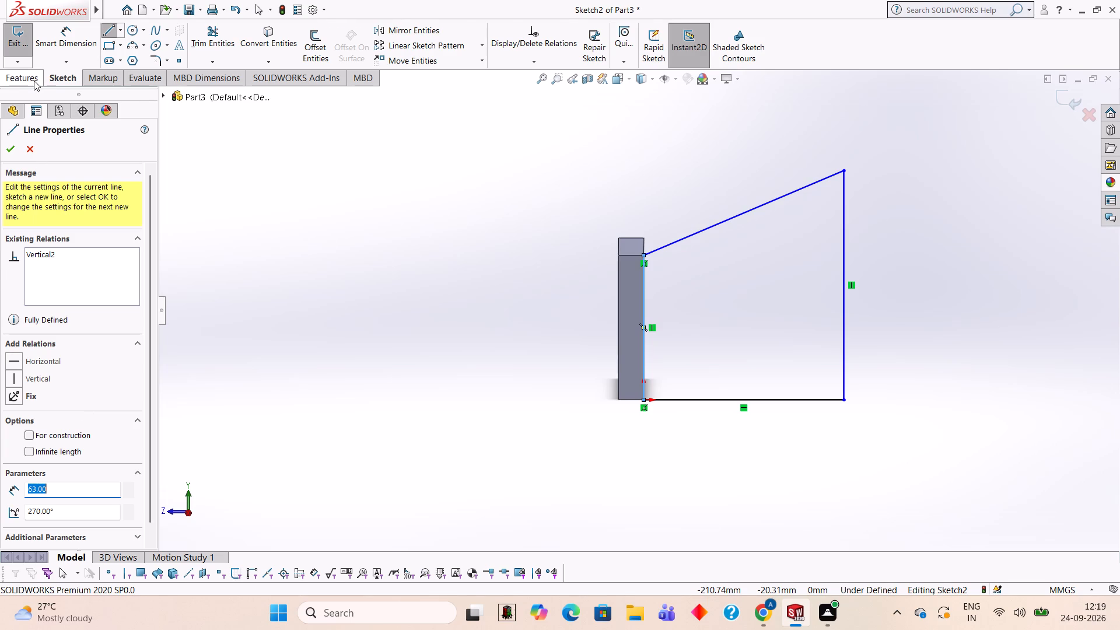
pyautogui.click(18, 51)
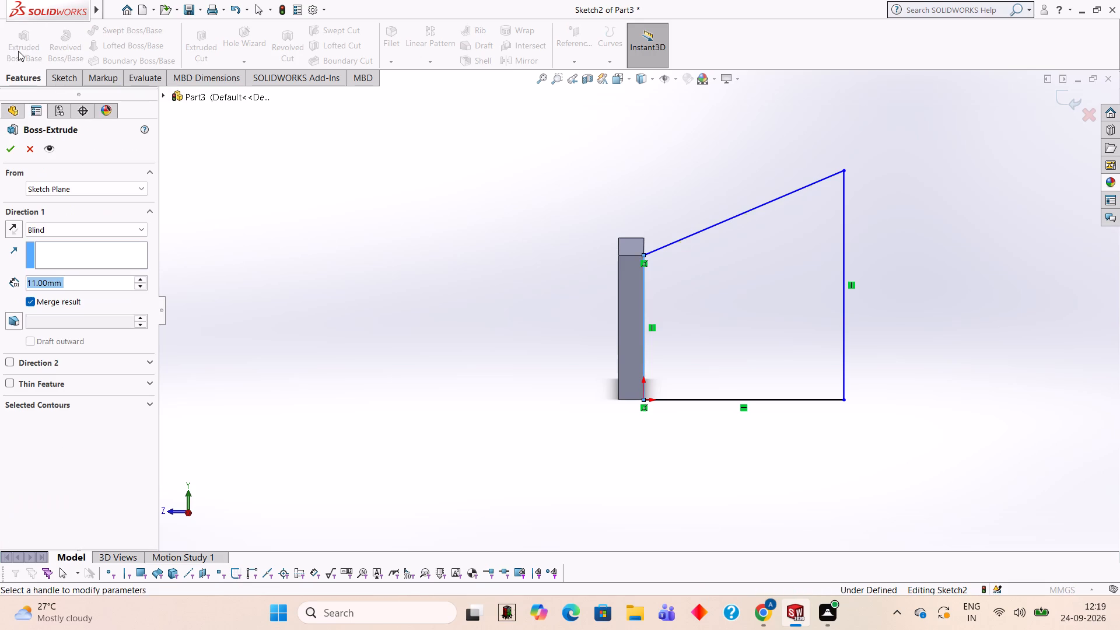
pyautogui.moveTo(292, 249); pyautogui.dragTo(299, 387, button='middle')
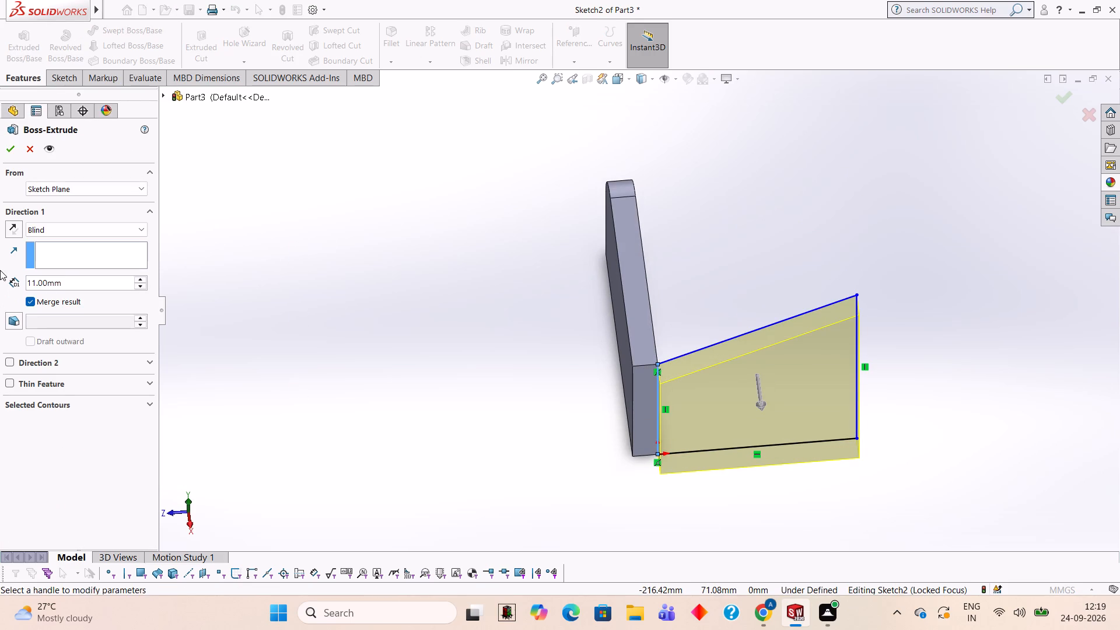
pyautogui.click(13, 232)
pyautogui.click(10, 141)
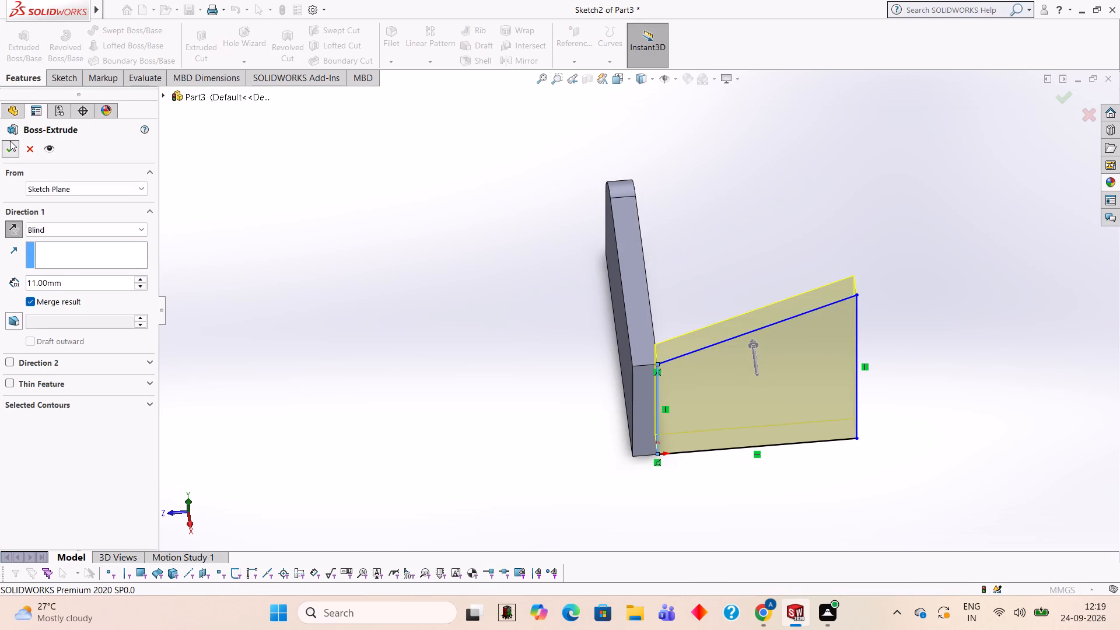
pyautogui.click(222, 238)
# Examine the two joined plates from several angles to check their arrangement.
pyautogui.moveTo(241, 257); pyautogui.dragTo(473, 302, button='middle')
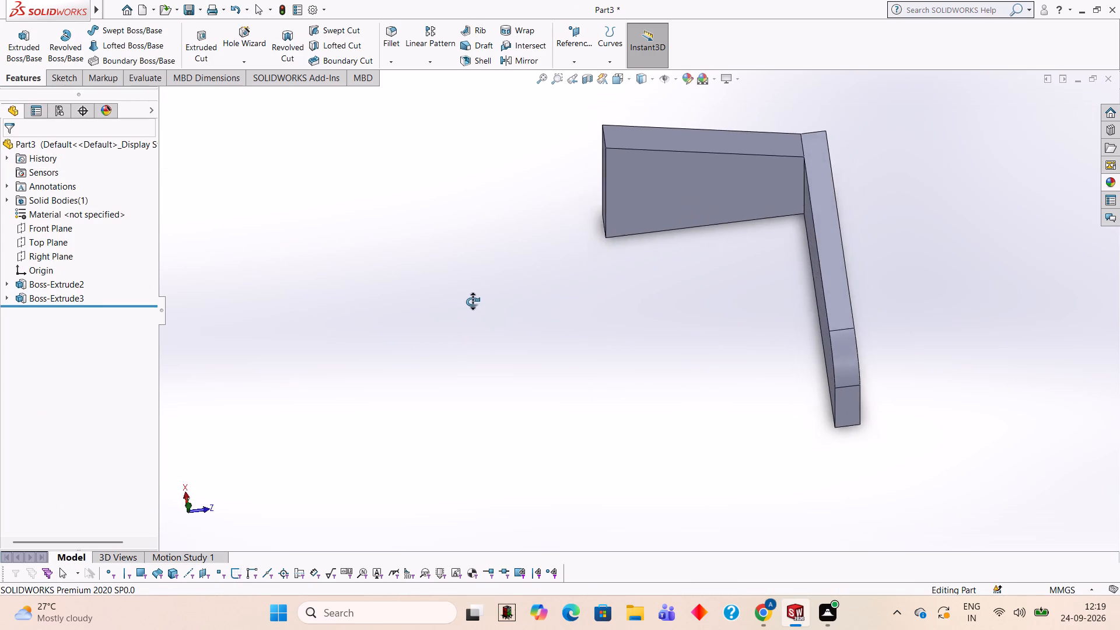
pyautogui.moveTo(473, 302); pyautogui.dragTo(471, 258, button='middle')
pyautogui.scroll(1, 473, 262)
pyautogui.moveTo(400, 387); pyautogui.dragTo(388, 247, button='middle')
pyautogui.scroll(-1, 388, 247)
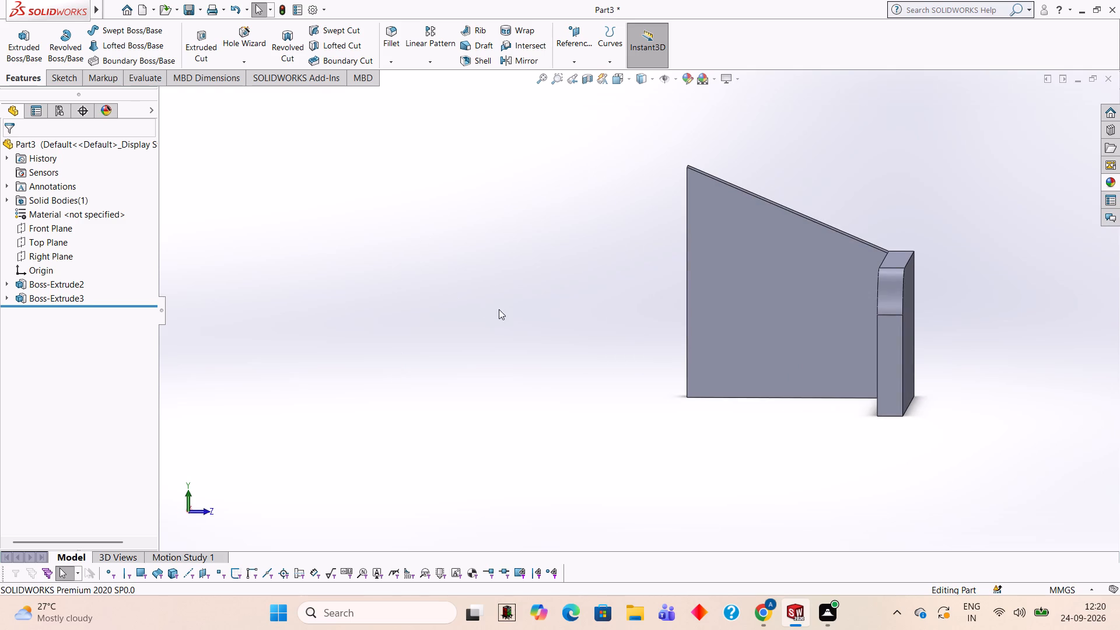
pyautogui.moveTo(499, 309); pyautogui.dragTo(481, 318, button='middle')
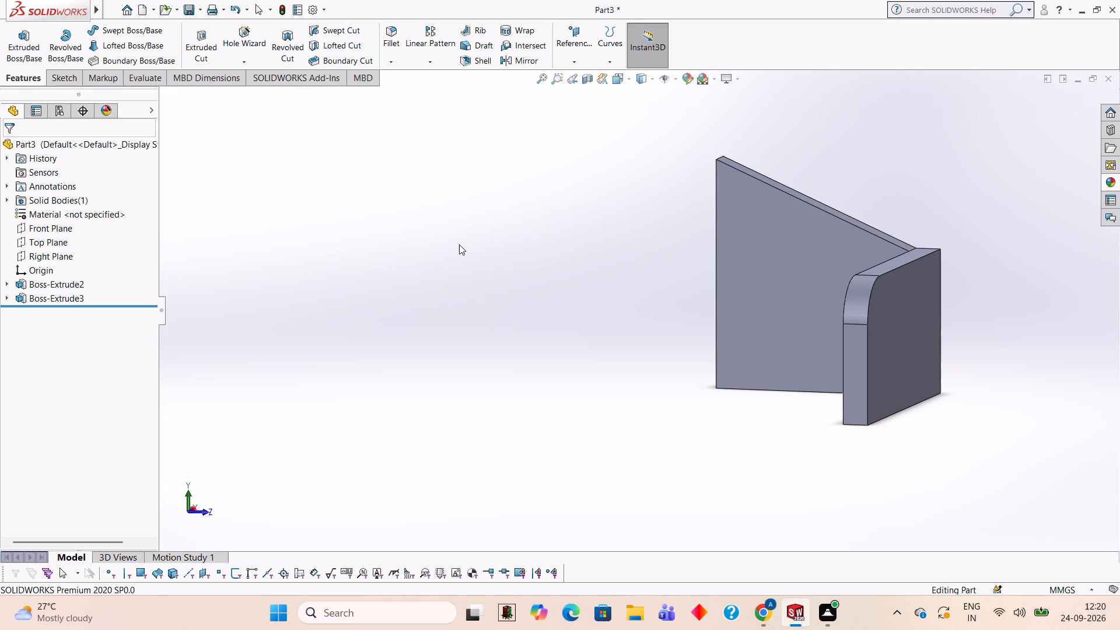
pyautogui.moveTo(527, 288); pyautogui.dragTo(552, 302, button='middle')
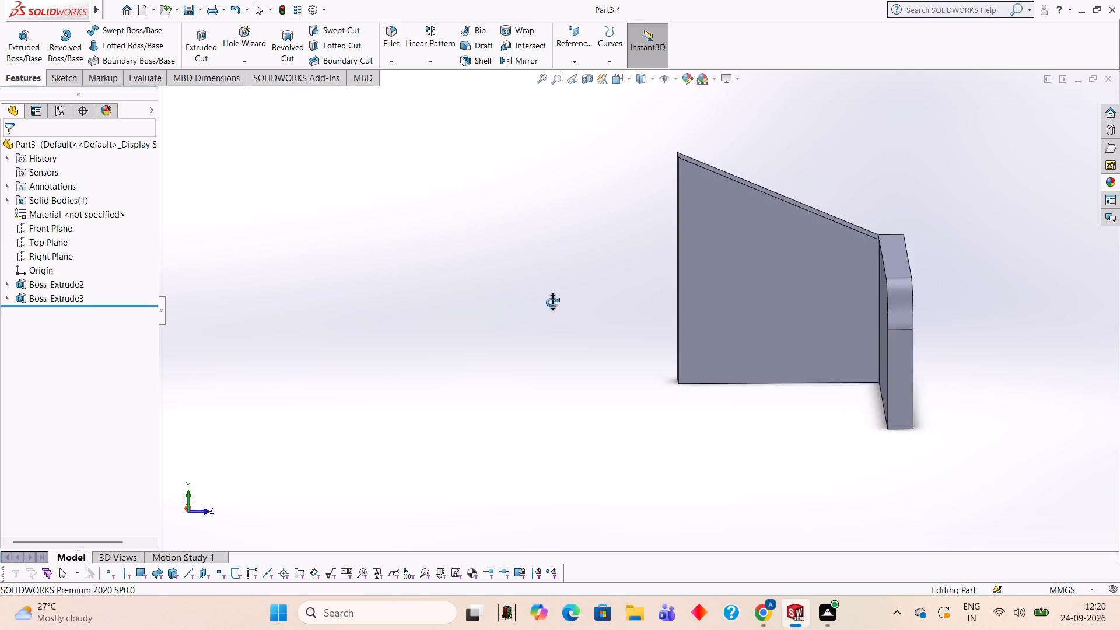
pyautogui.moveTo(552, 302); pyautogui.dragTo(550, 304, button='middle')
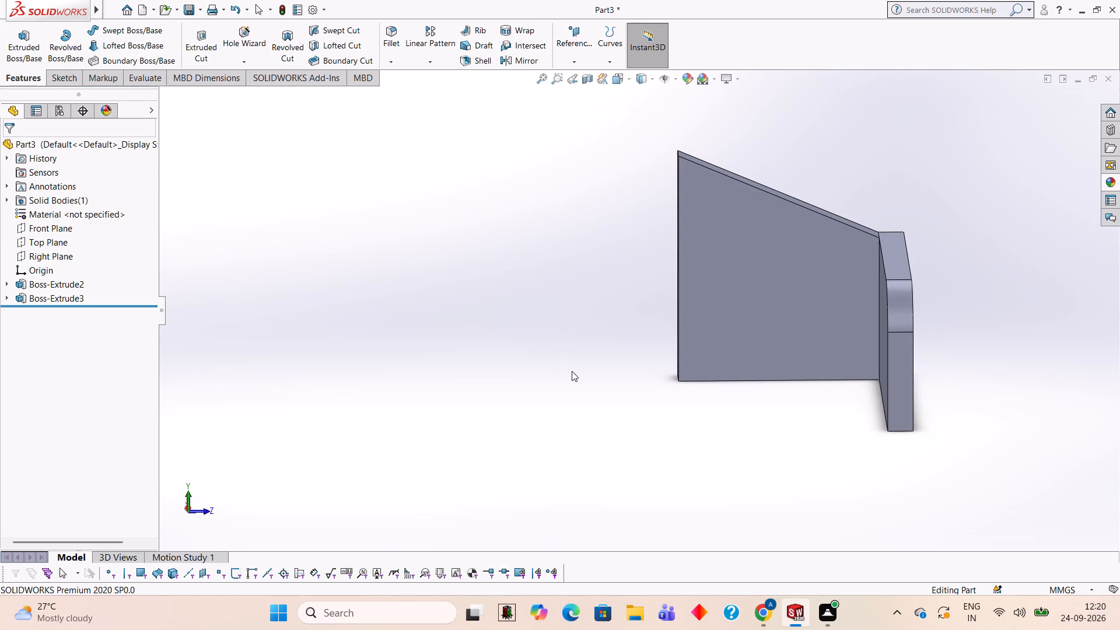
pyautogui.moveTo(512, 391); pyautogui.dragTo(511, 359, button='middle')
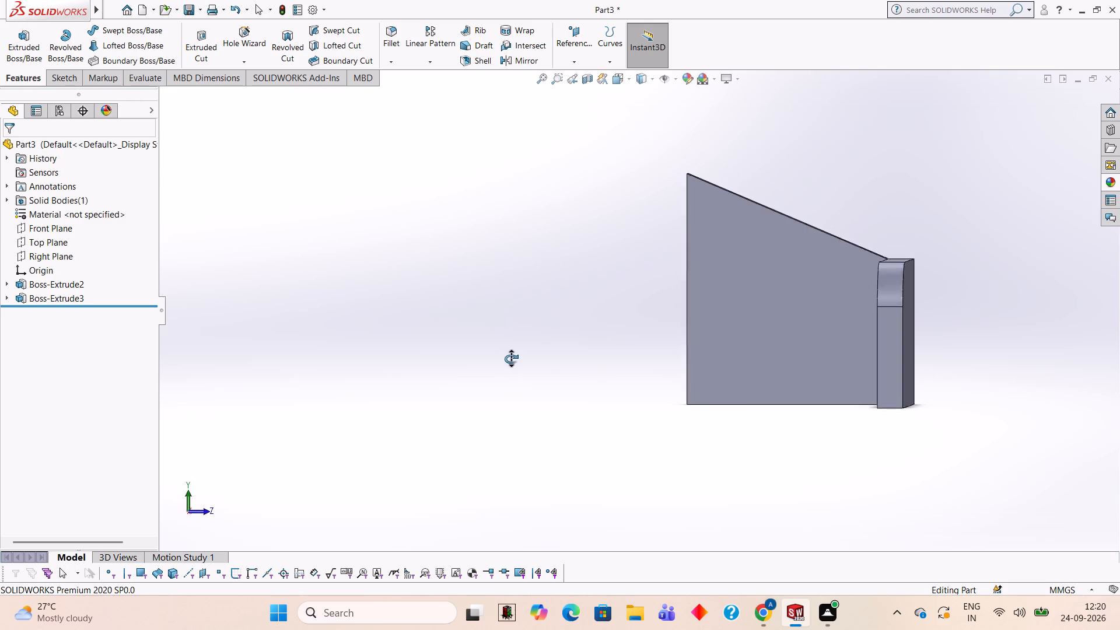
pyautogui.moveTo(511, 359); pyautogui.dragTo(512, 372, button='middle')
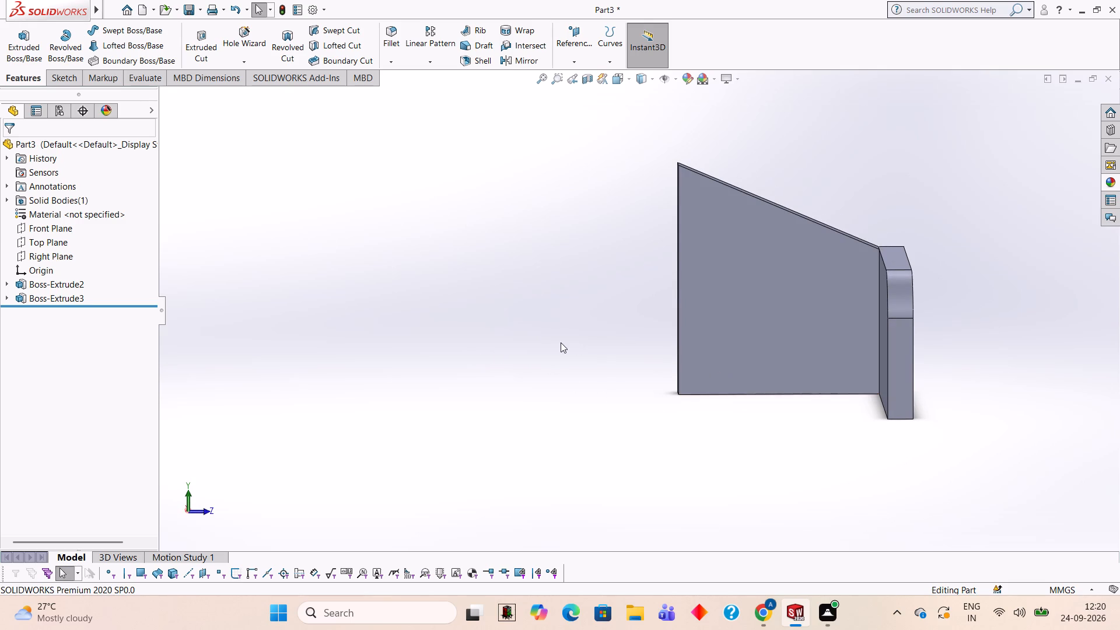
# Start a new sketch with the Line tool on the L-shaped bottom face of the two plates, viewed face-on.
pyautogui.moveTo(613, 425); pyautogui.dragTo(576, 239, button='middle')
pyautogui.moveTo(582, 418); pyautogui.dragTo(556, 287, button='middle')
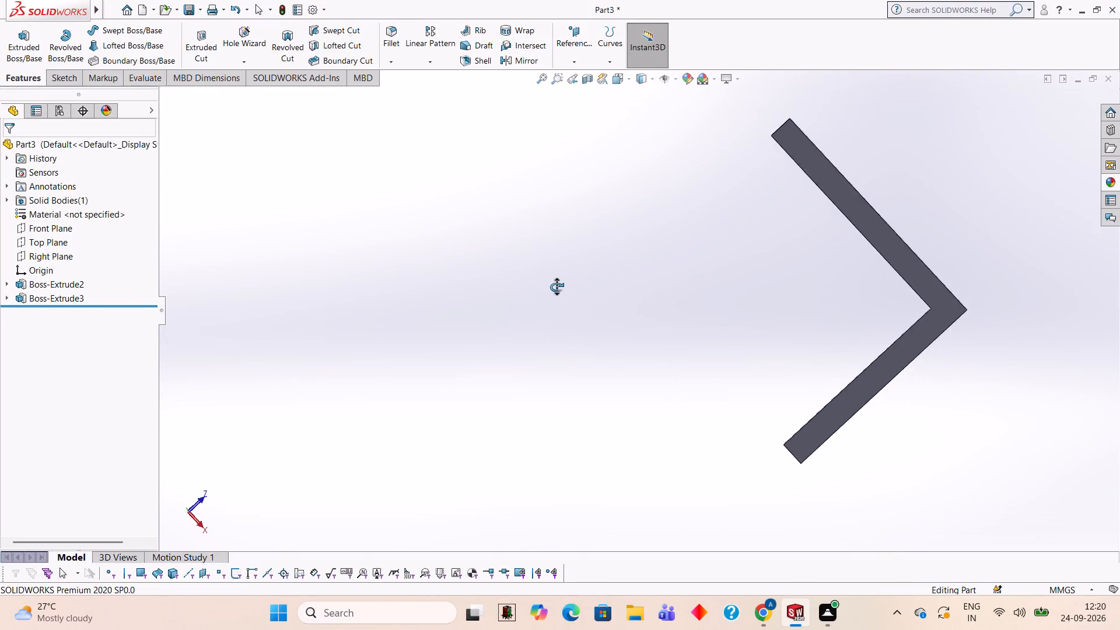
pyautogui.moveTo(556, 287); pyautogui.dragTo(615, 249, button='middle')
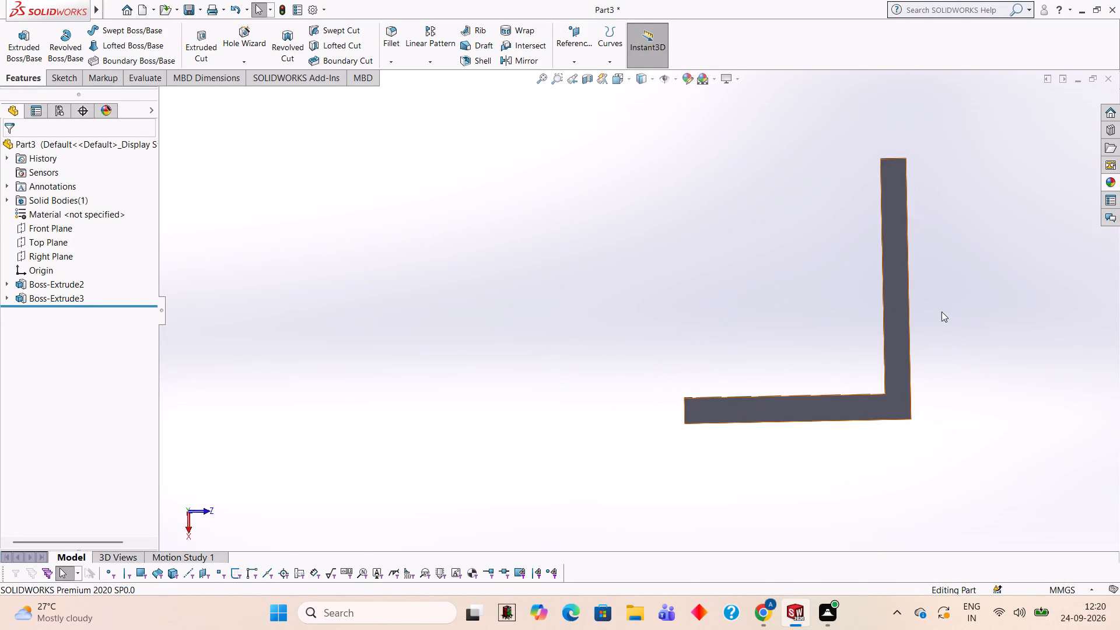
pyautogui.click(901, 309)
pyautogui.click(951, 276)
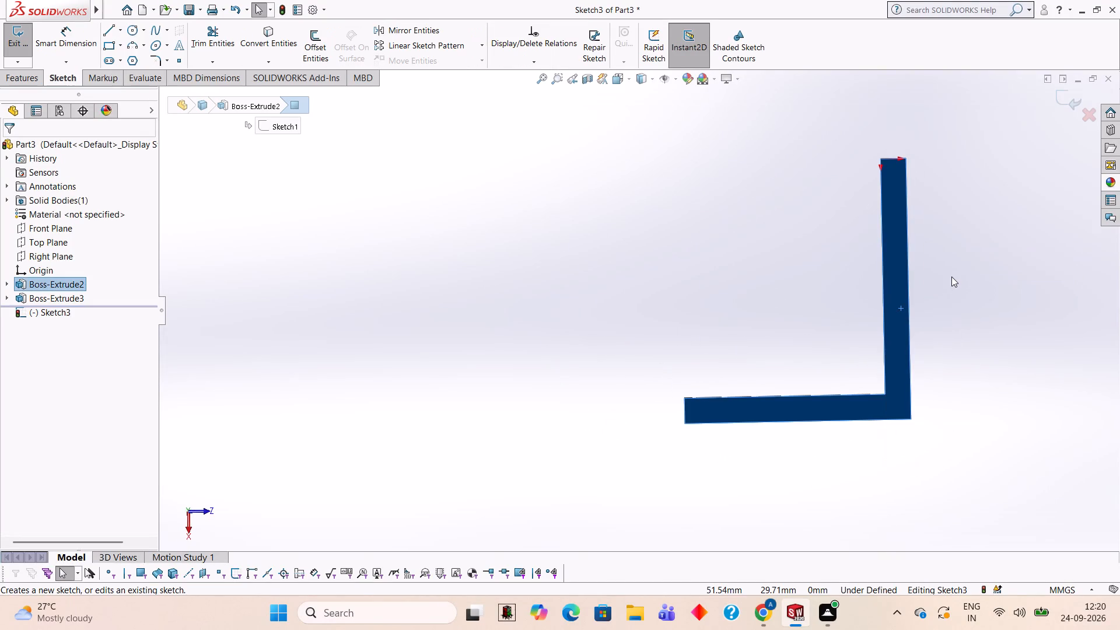
pyautogui.hotkey('ctrl', '8')
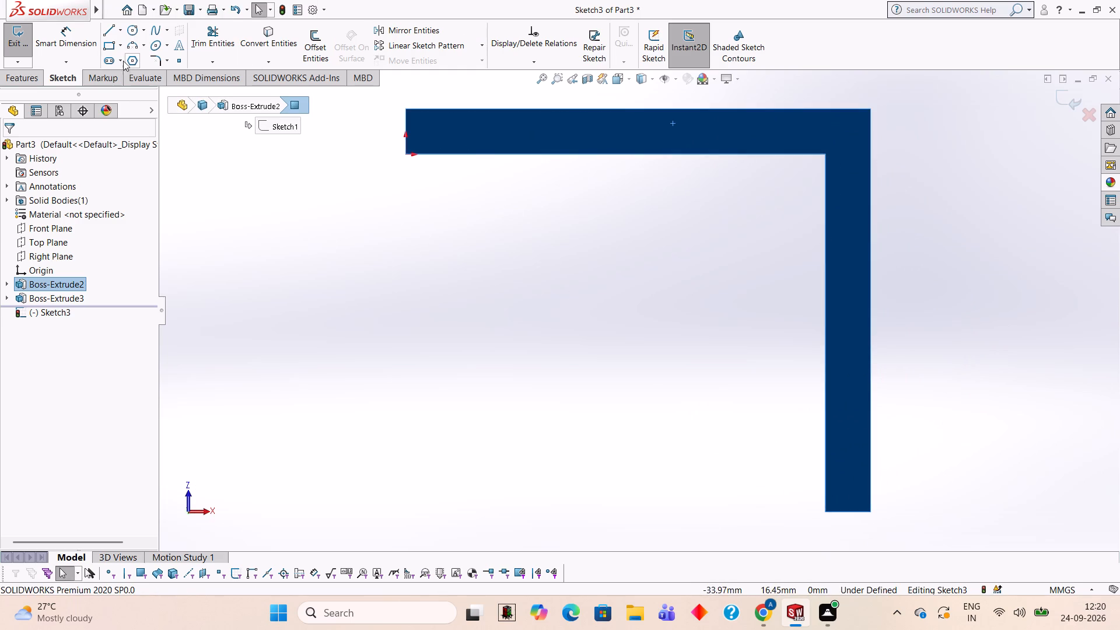
pyautogui.moveTo(303, 144); pyautogui.dragTo(310, 146)
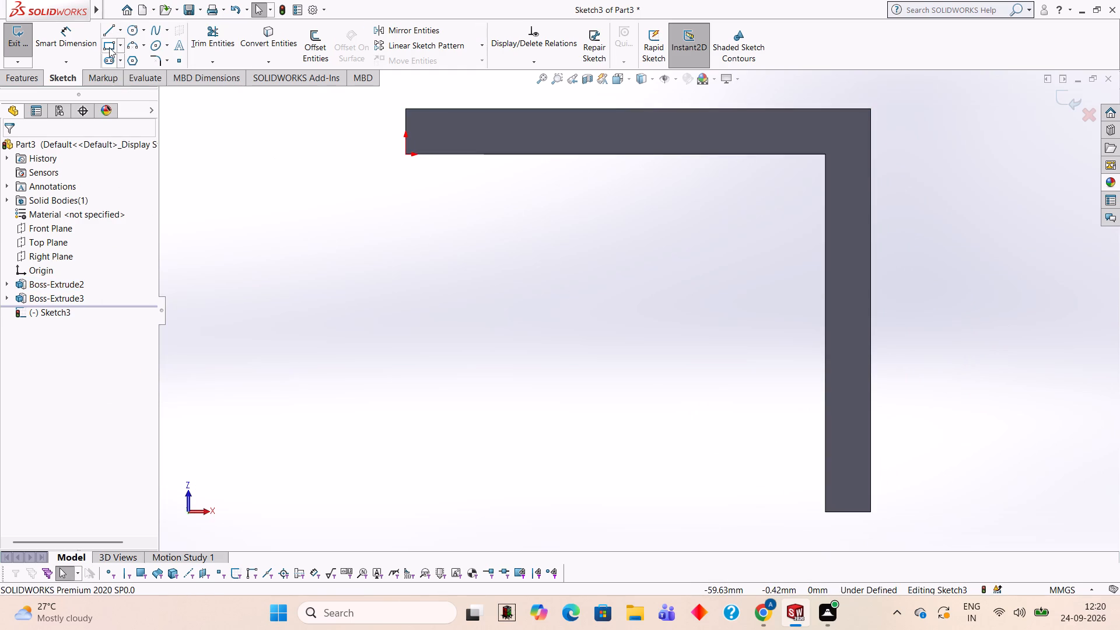
pyautogui.click(111, 30)
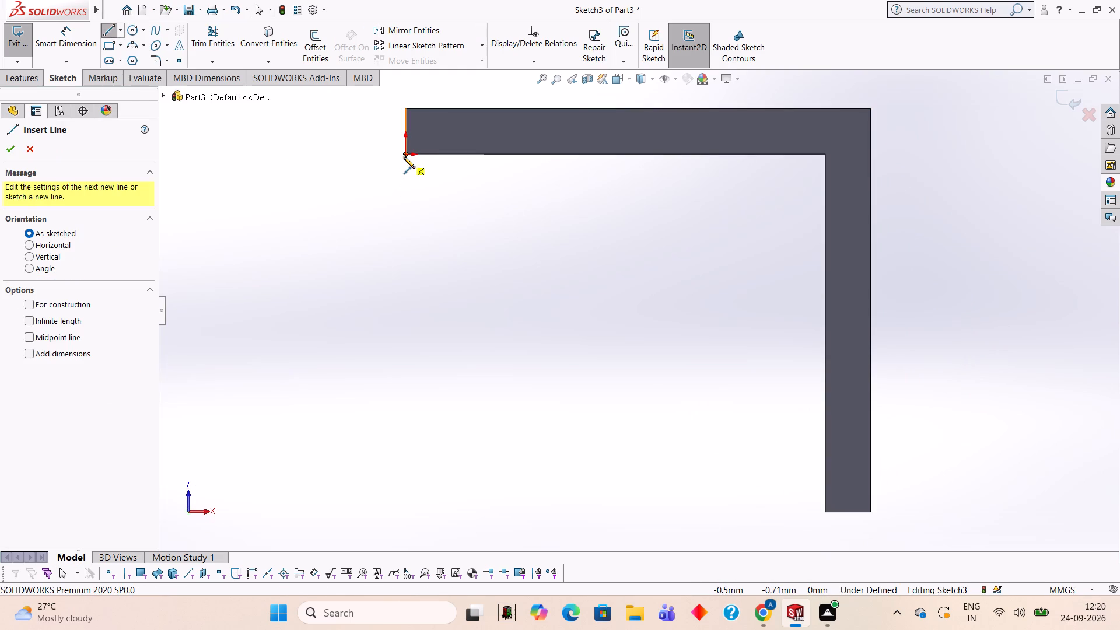
# Draw a 98 mm vertical line from the origin along the open side, followed by a 113 mm horizontal line from its end.
pyautogui.click(404, 156)
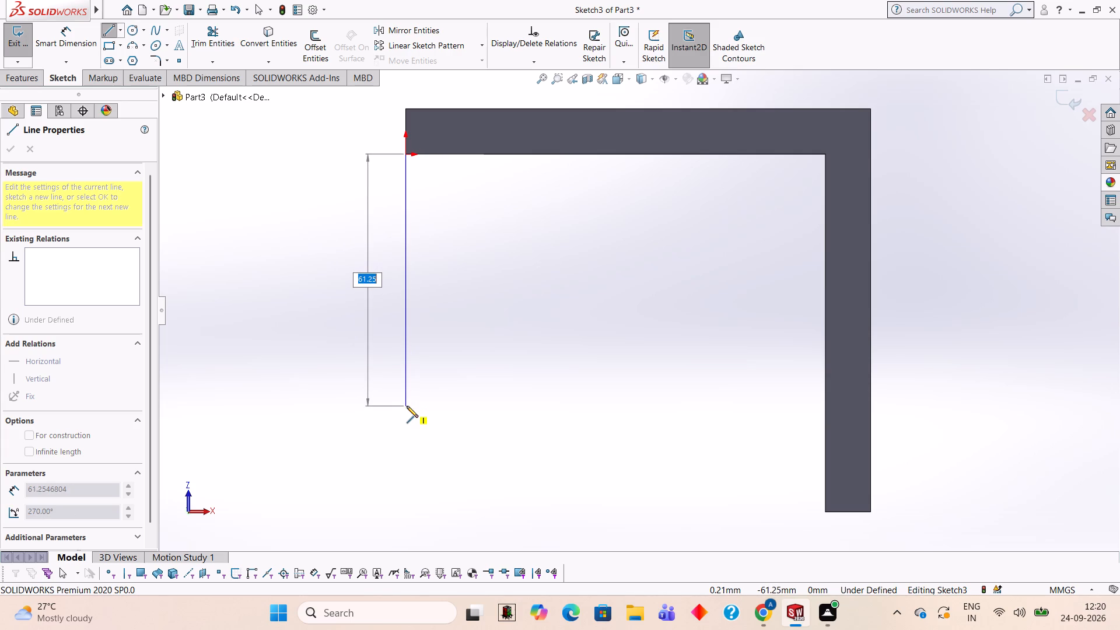
pyautogui.write('98')
pyautogui.press('Return')
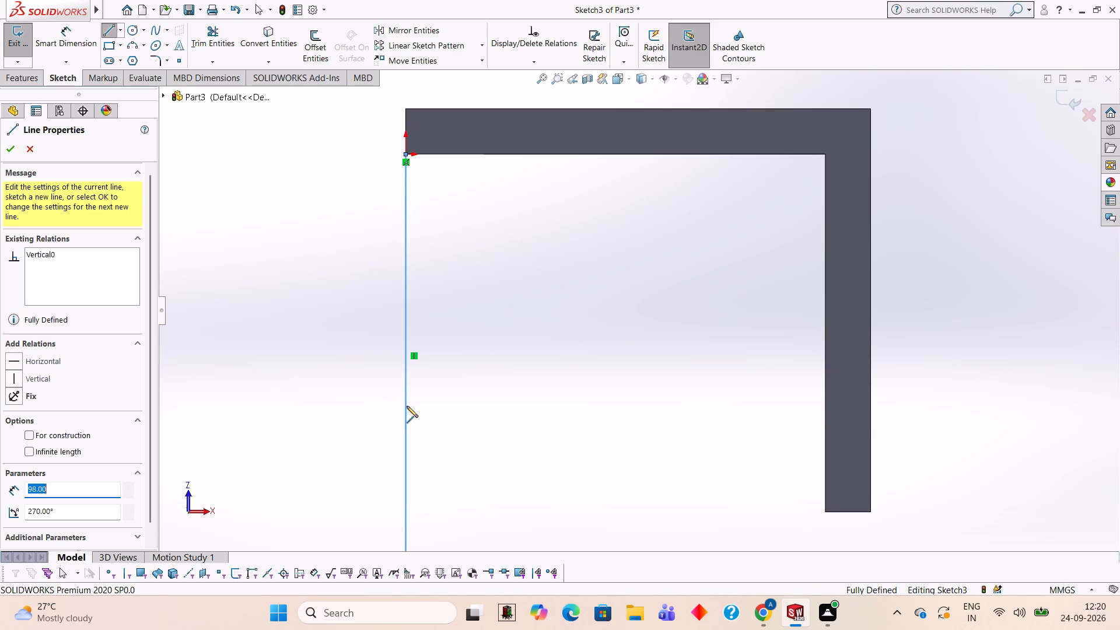
pyautogui.scroll(2, 407, 406)
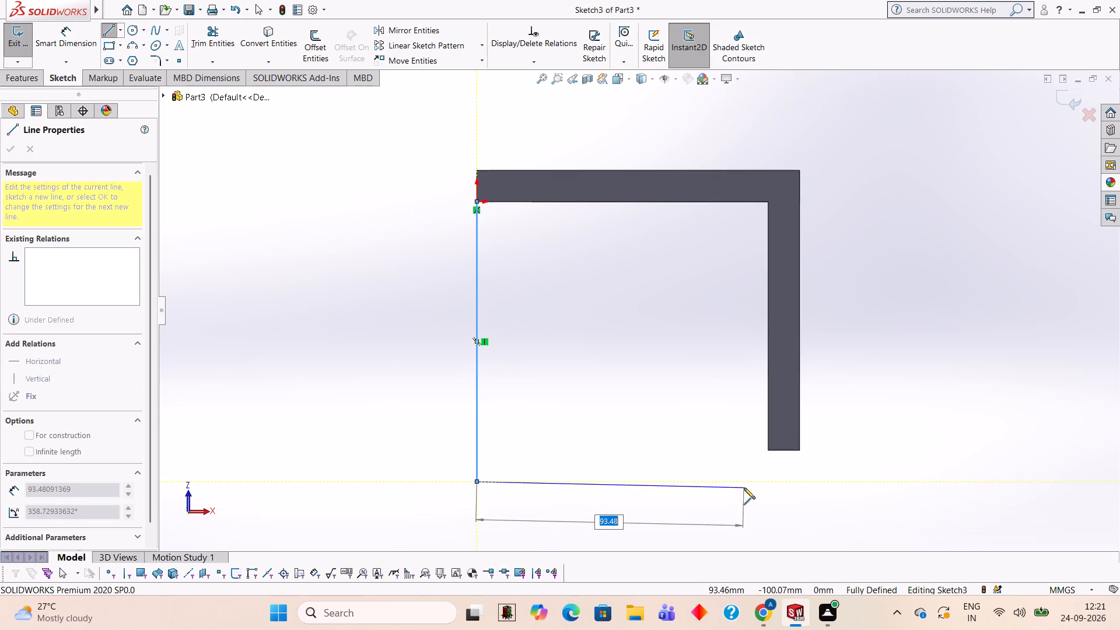
pyautogui.moveTo(771, 484); pyautogui.dragTo(876, 420, button='middle')
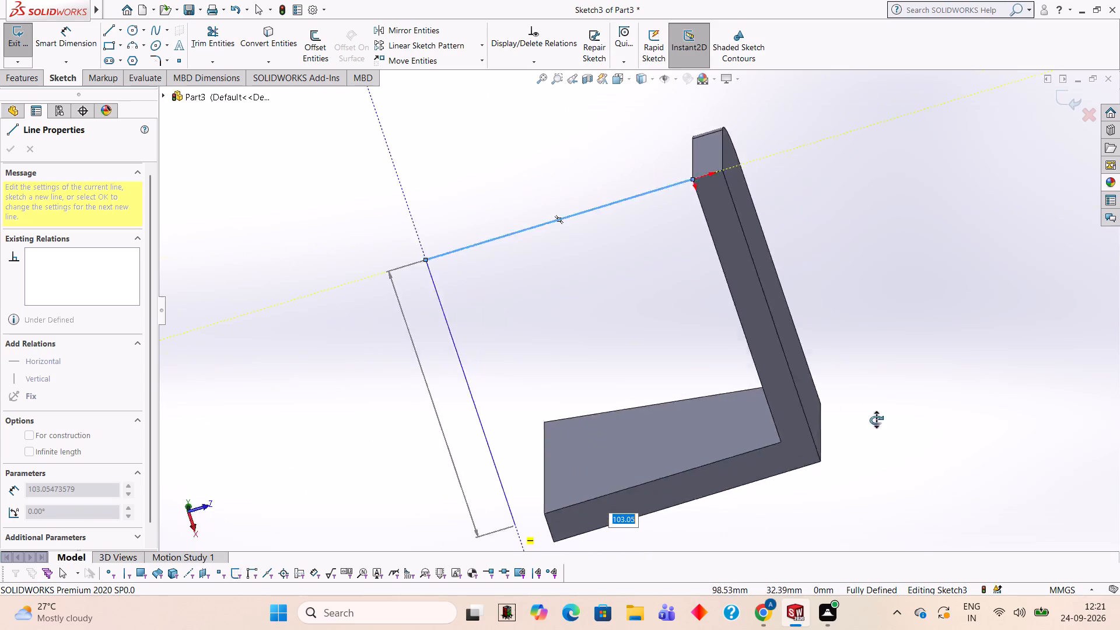
pyautogui.moveTo(876, 420); pyautogui.dragTo(899, 562, button='middle')
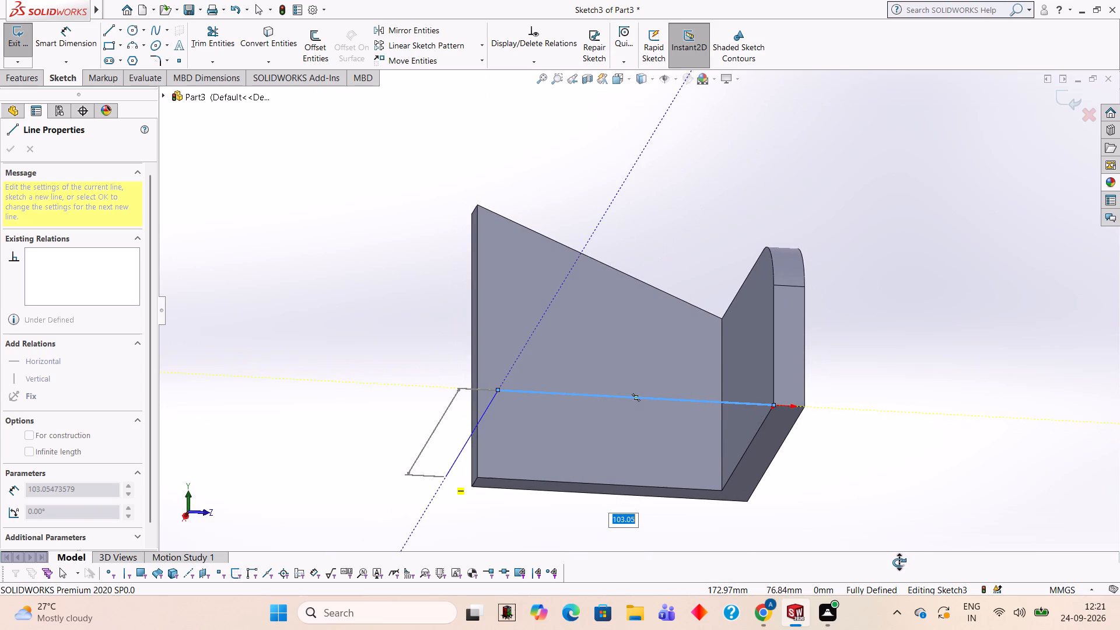
pyautogui.moveTo(899, 562); pyautogui.dragTo(880, 425, button='middle')
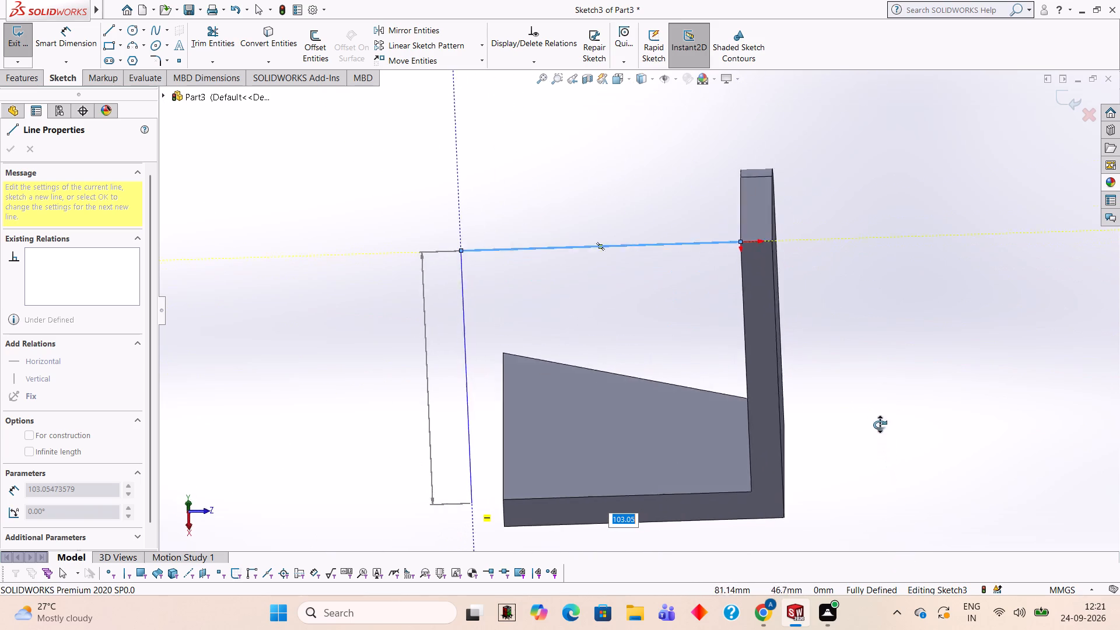
pyautogui.moveTo(880, 425); pyautogui.dragTo(764, 239, button='middle')
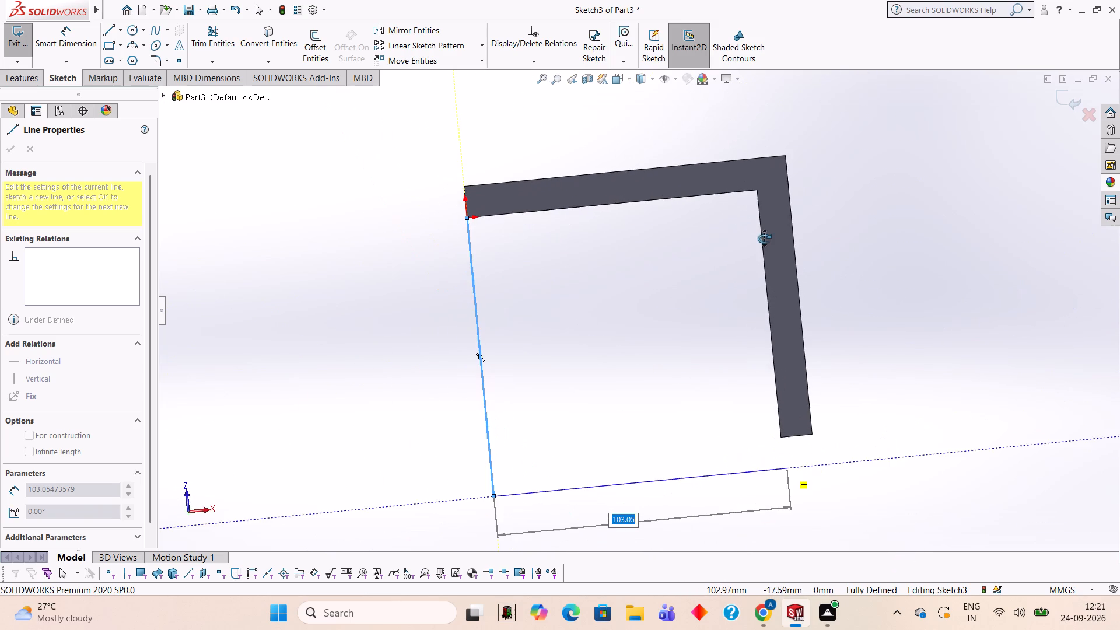
pyautogui.moveTo(764, 239); pyautogui.dragTo(772, 235, button='middle')
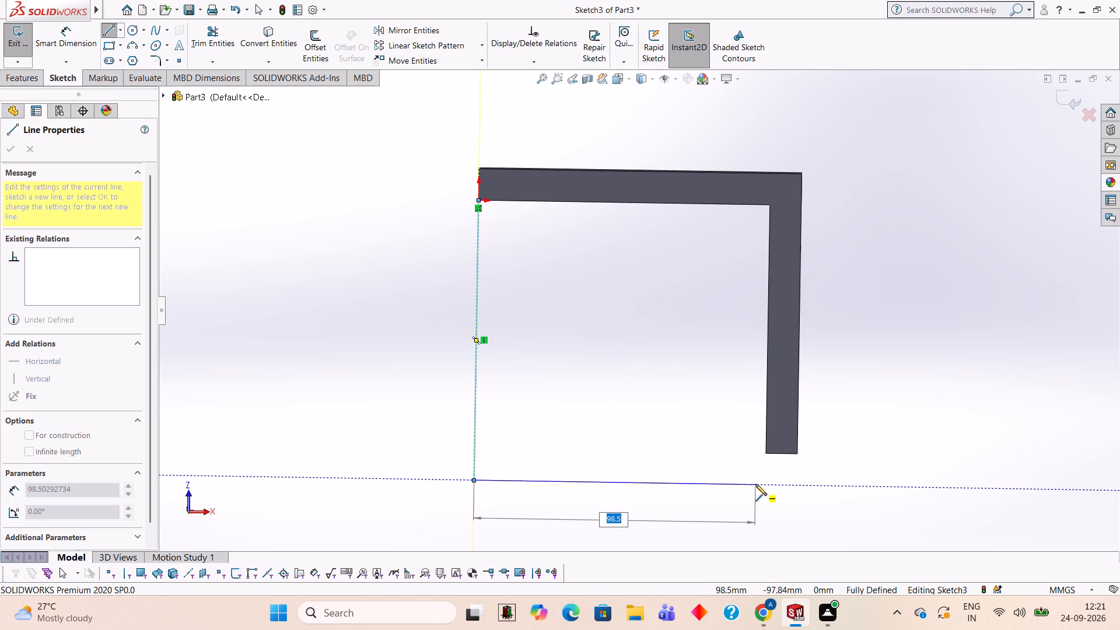
pyautogui.write('113')
pyautogui.press('Return')
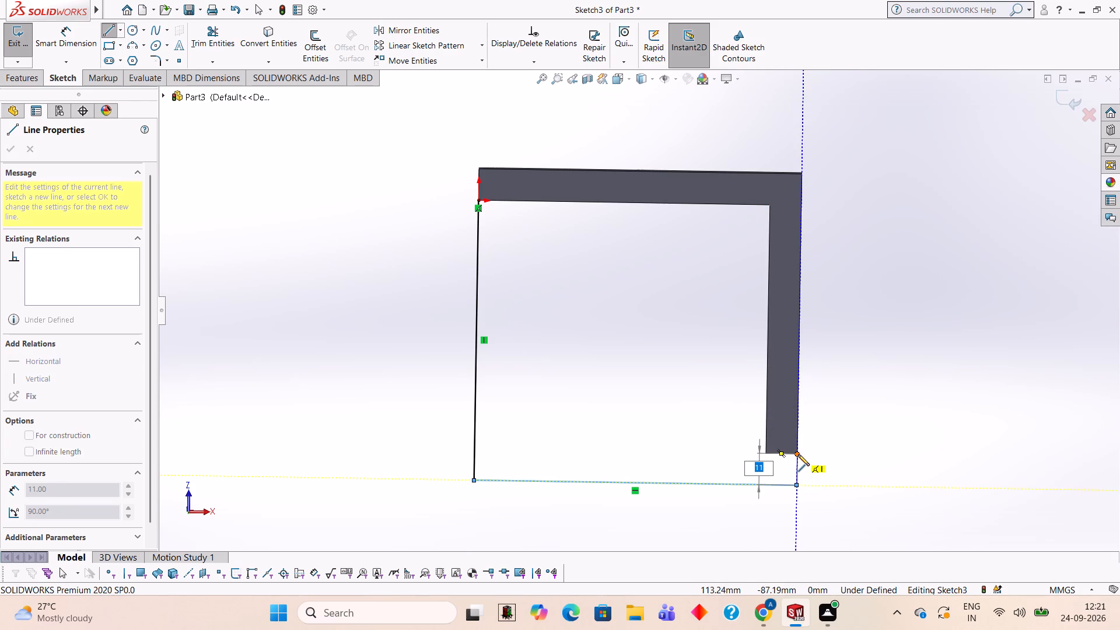
# Close the profile with an 11 mm line to the sloped plate's outer corner, tracing its 11 mm end and both plates' inner edges back to the origin.
pyautogui.click(798, 454)
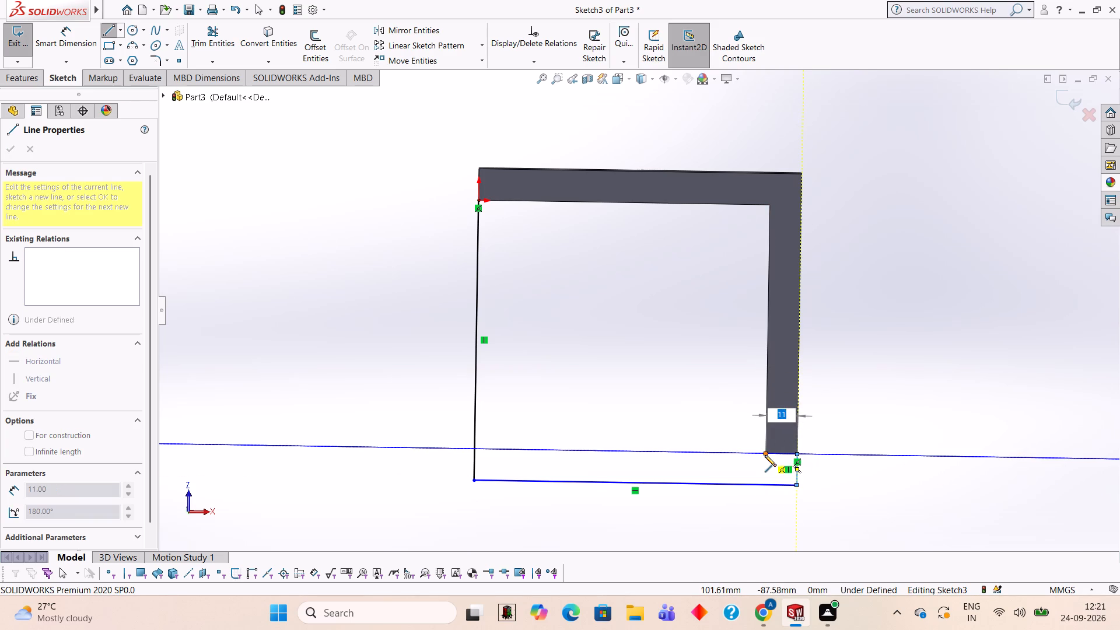
pyautogui.click(765, 455)
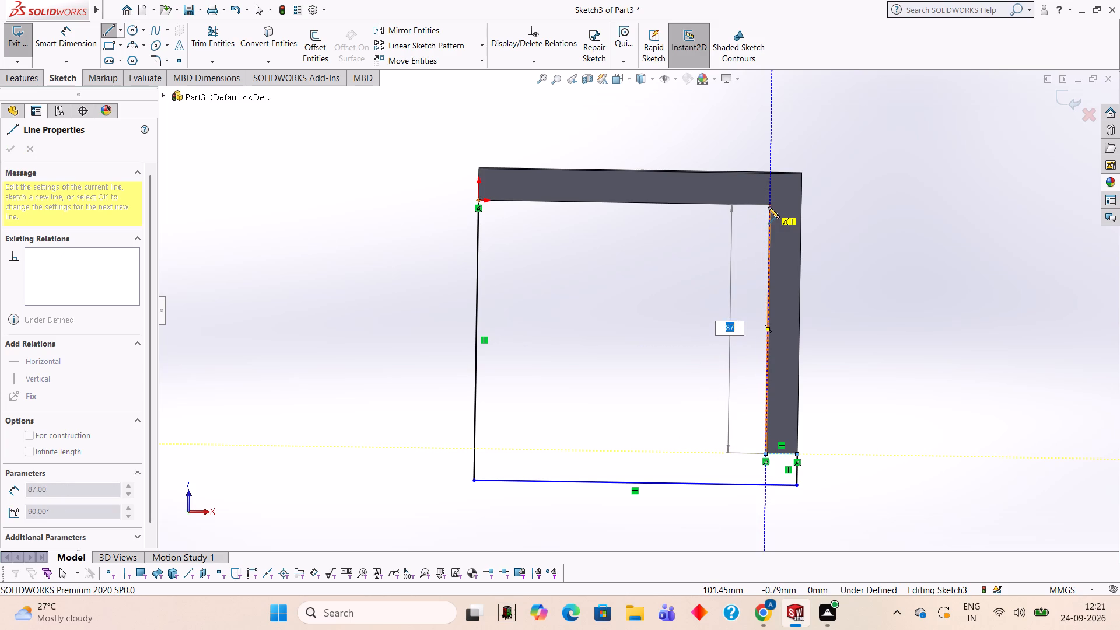
pyautogui.click(768, 205)
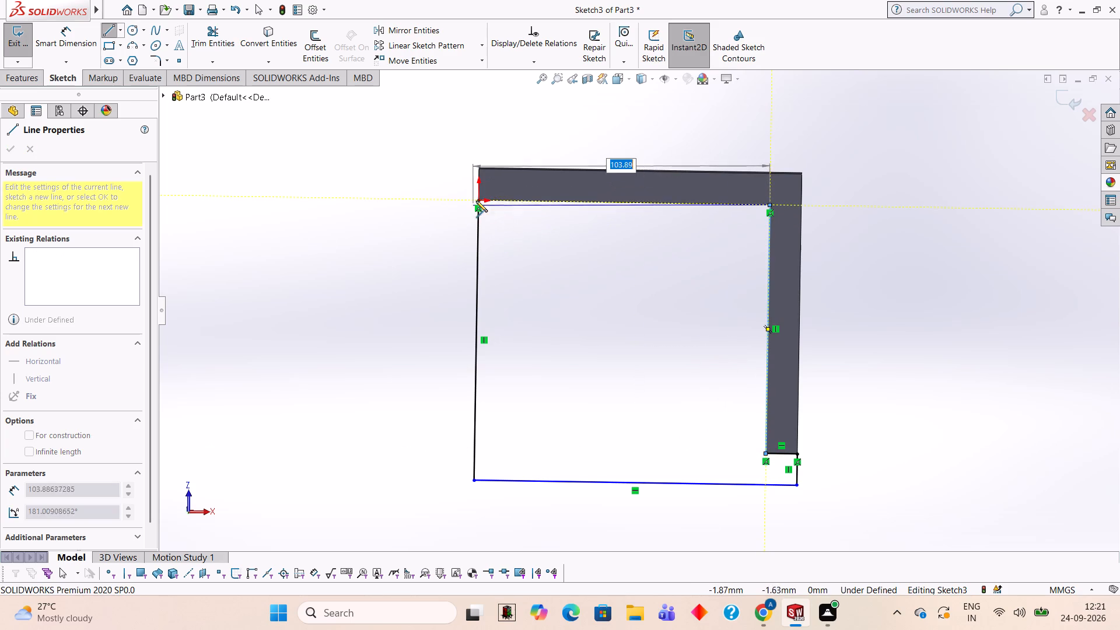
pyautogui.click(478, 199)
pyautogui.moveTo(851, 264); pyautogui.dragTo(818, 520, button='middle')
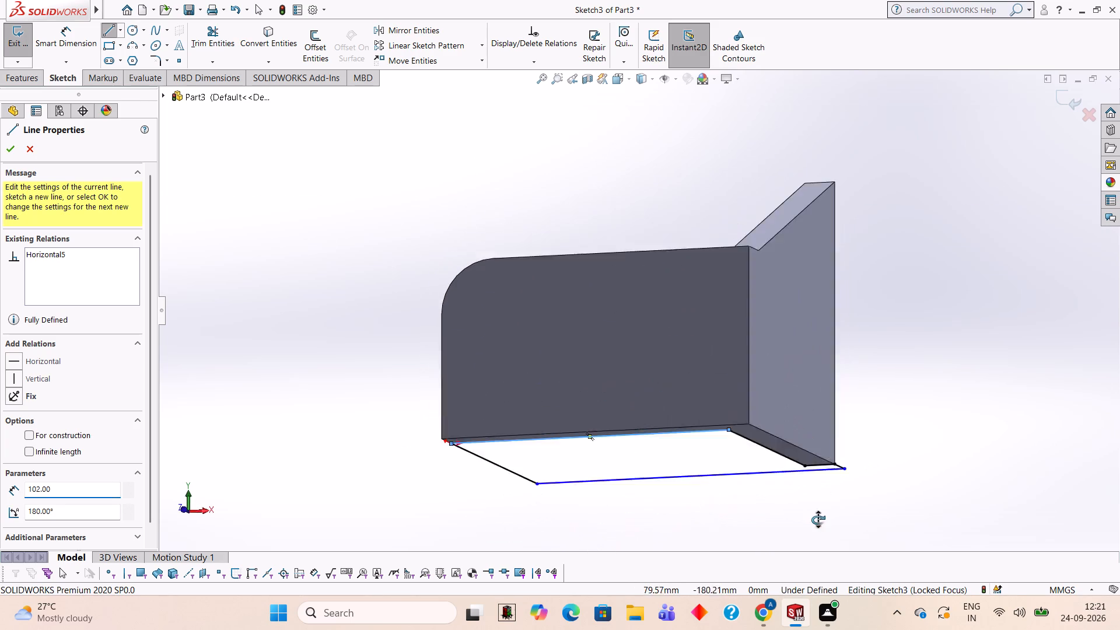
pyautogui.moveTo(818, 520); pyautogui.dragTo(814, 525, button='middle')
pyautogui.moveTo(972, 384); pyautogui.dragTo(720, 426, button='middle')
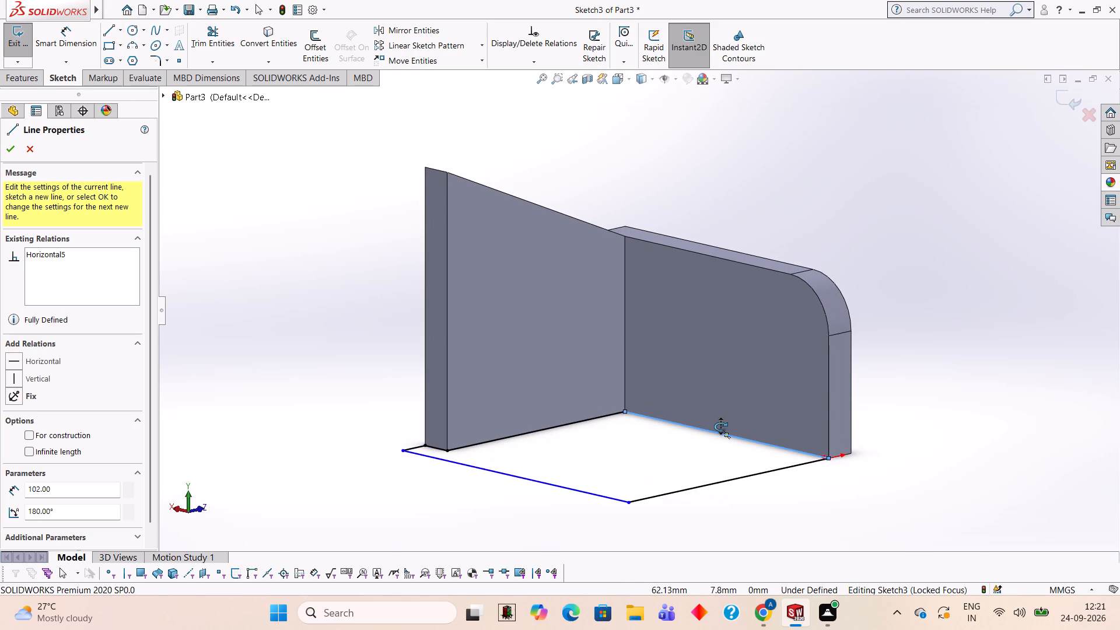
pyautogui.moveTo(720, 426); pyautogui.dragTo(630, 457, button='middle')
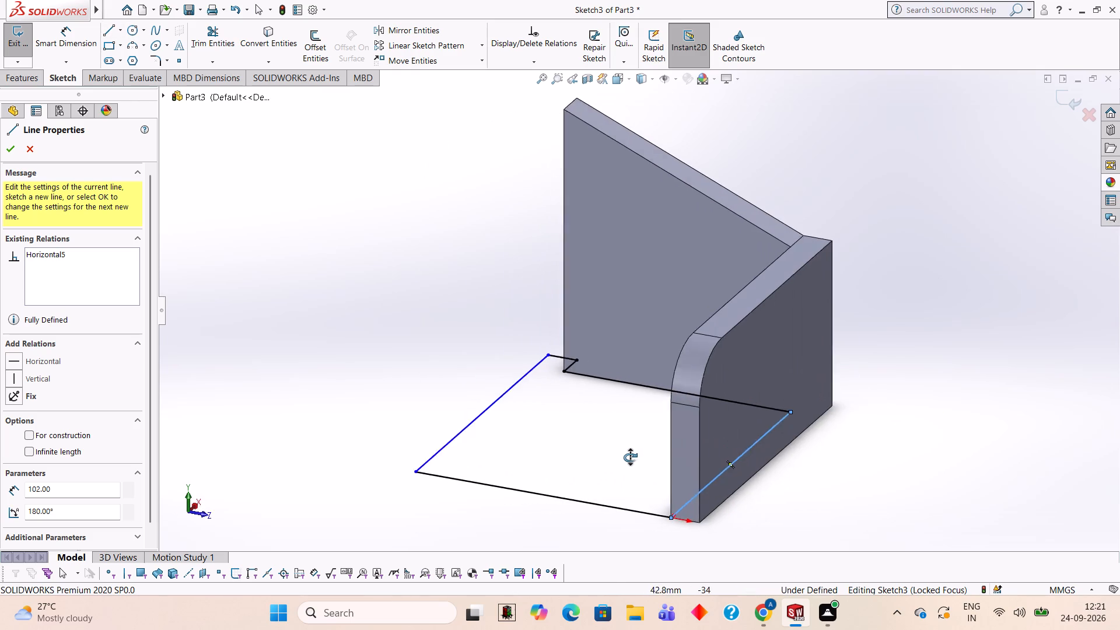
pyautogui.moveTo(630, 457); pyautogui.dragTo(631, 457, button='middle')
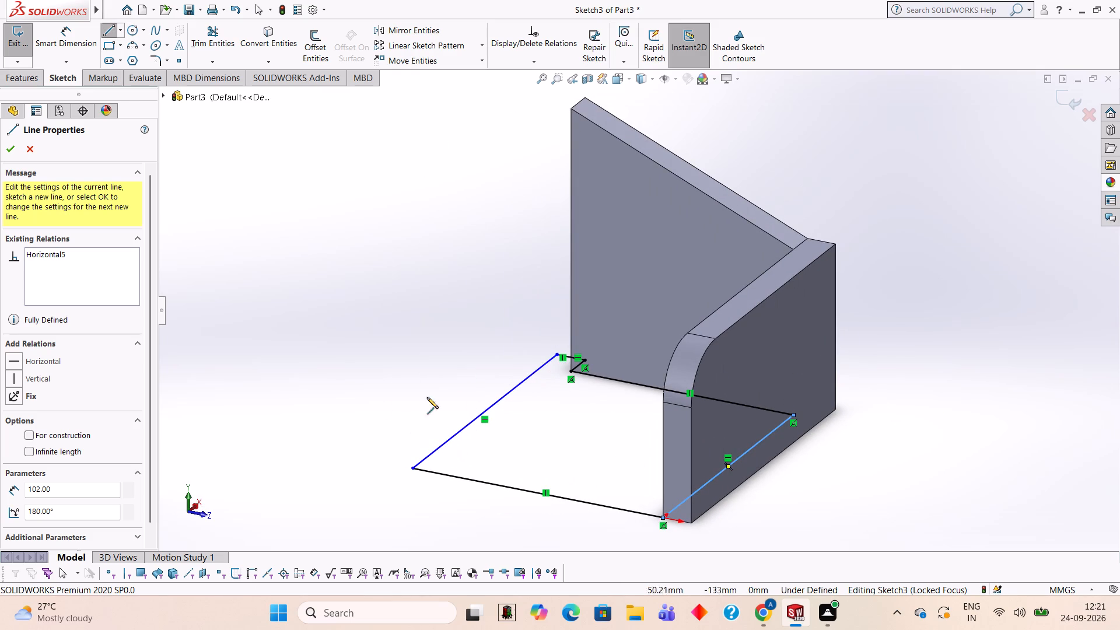
# Extrude the closed base profile 11 mm blind with the direction reversed upward, merged with the two plates.
pyautogui.moveTo(406, 372); pyautogui.dragTo(694, 193, button='middle')
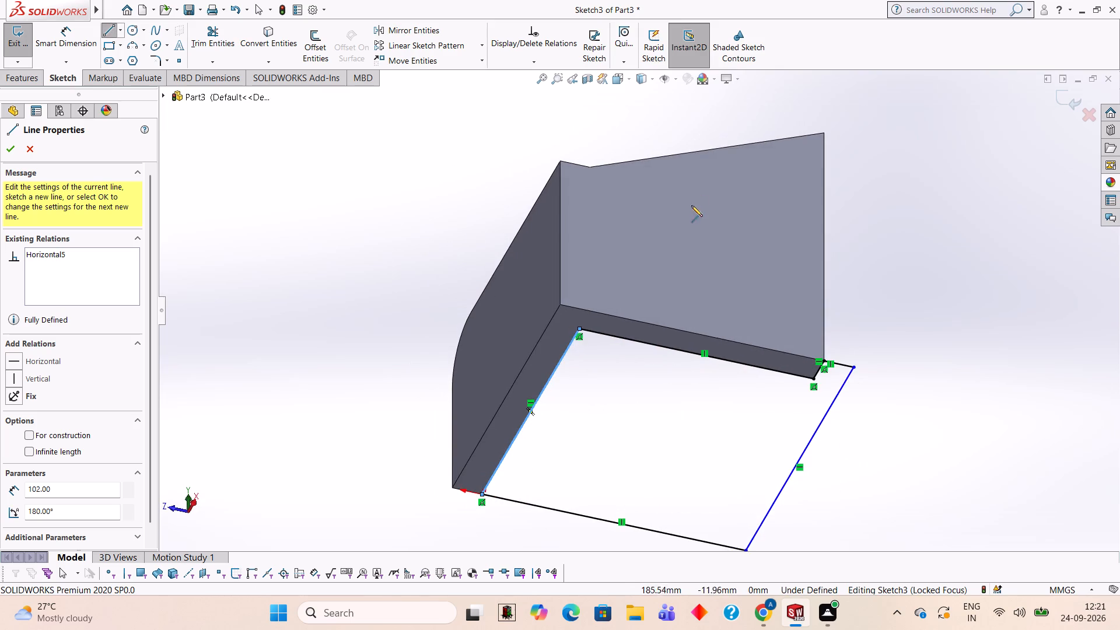
pyautogui.moveTo(691, 209); pyautogui.dragTo(804, 117, button='middle')
pyautogui.moveTo(892, 372); pyautogui.dragTo(857, 253, button='middle')
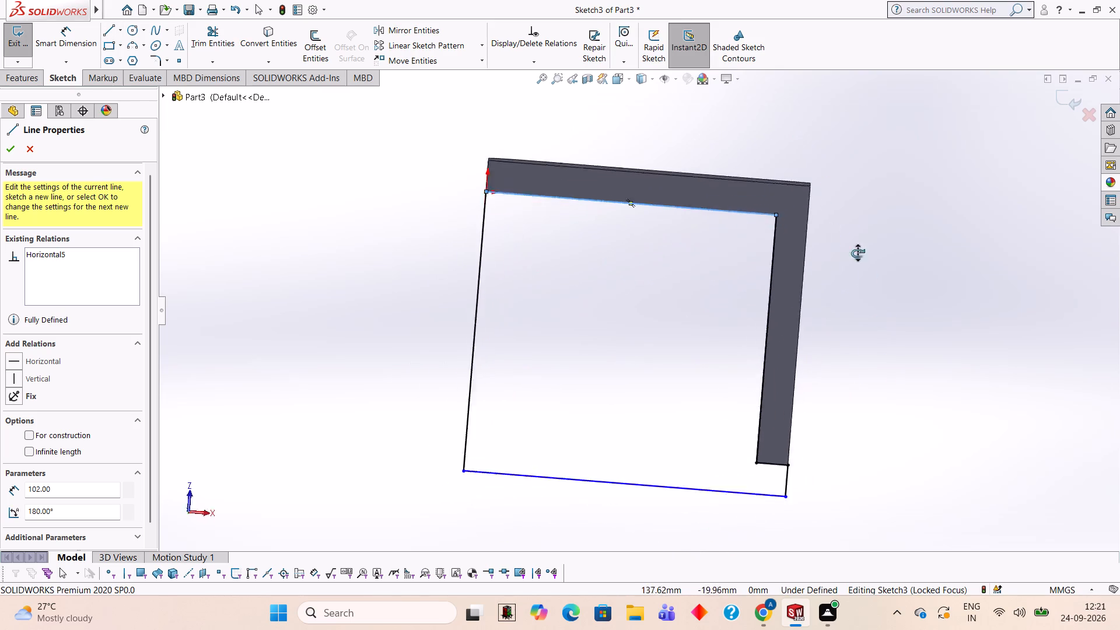
pyautogui.moveTo(857, 253); pyautogui.dragTo(589, 508, button='middle')
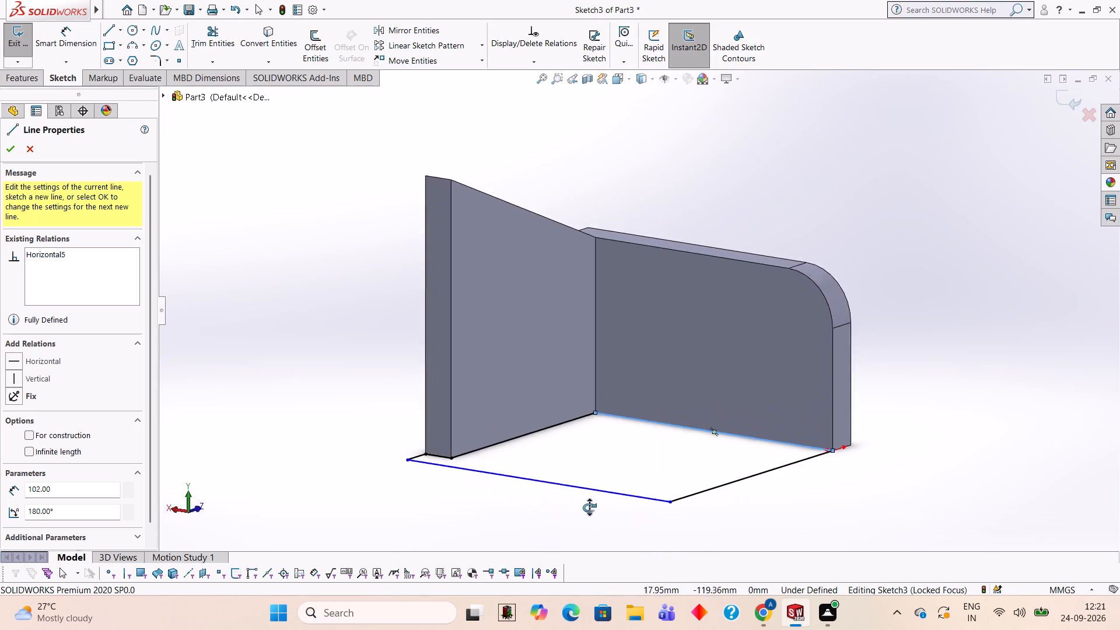
pyautogui.moveTo(589, 508); pyautogui.dragTo(506, 526, button='middle')
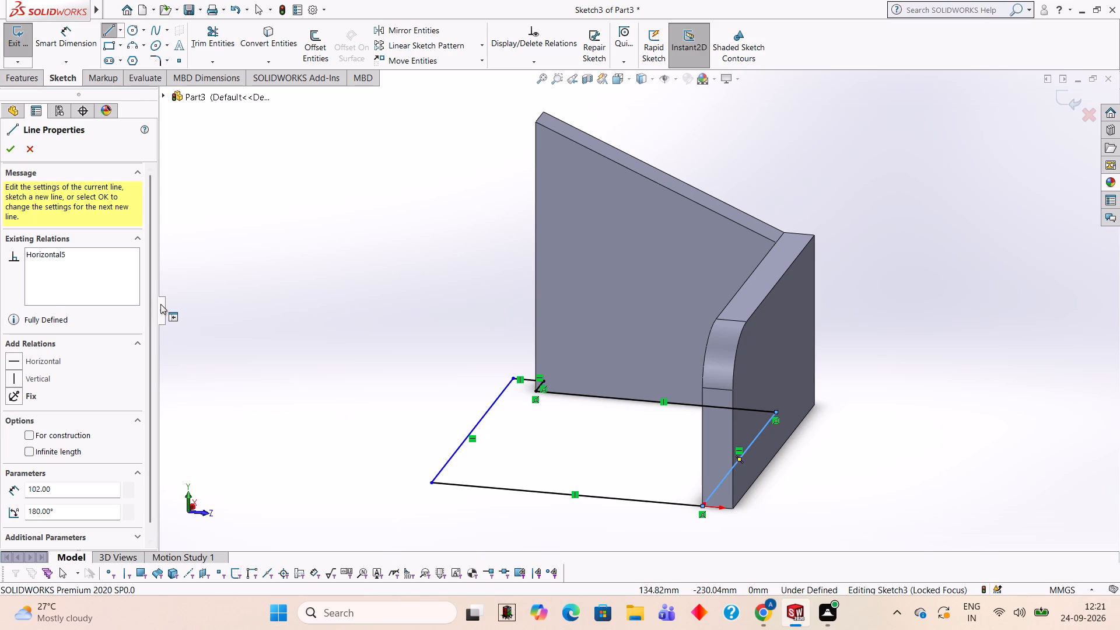
pyautogui.click(29, 82)
pyautogui.click(30, 40)
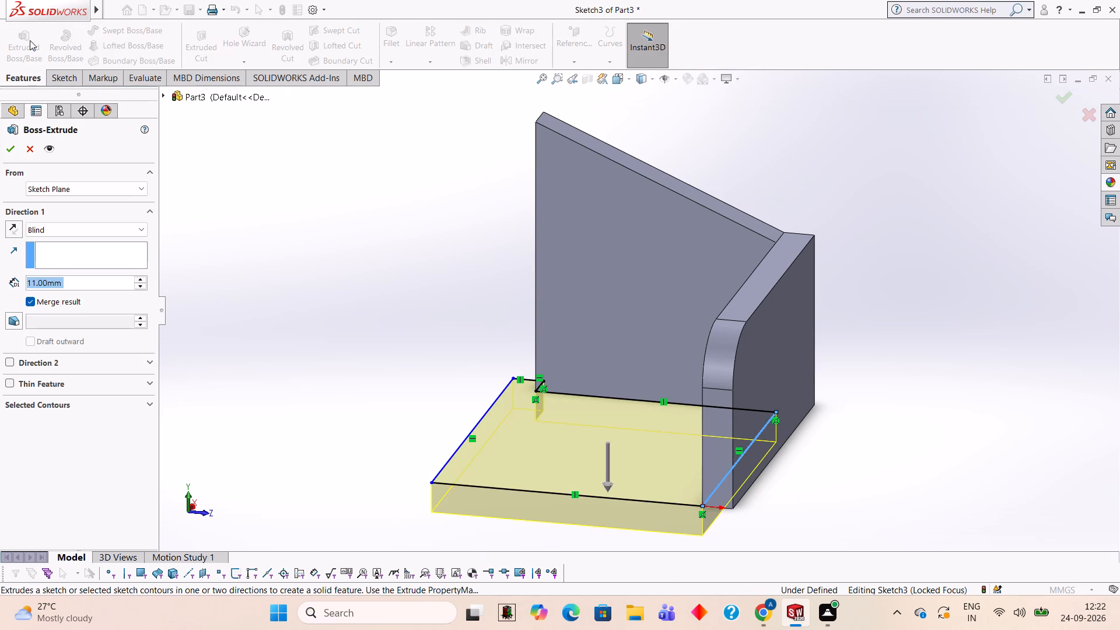
pyautogui.click(10, 233)
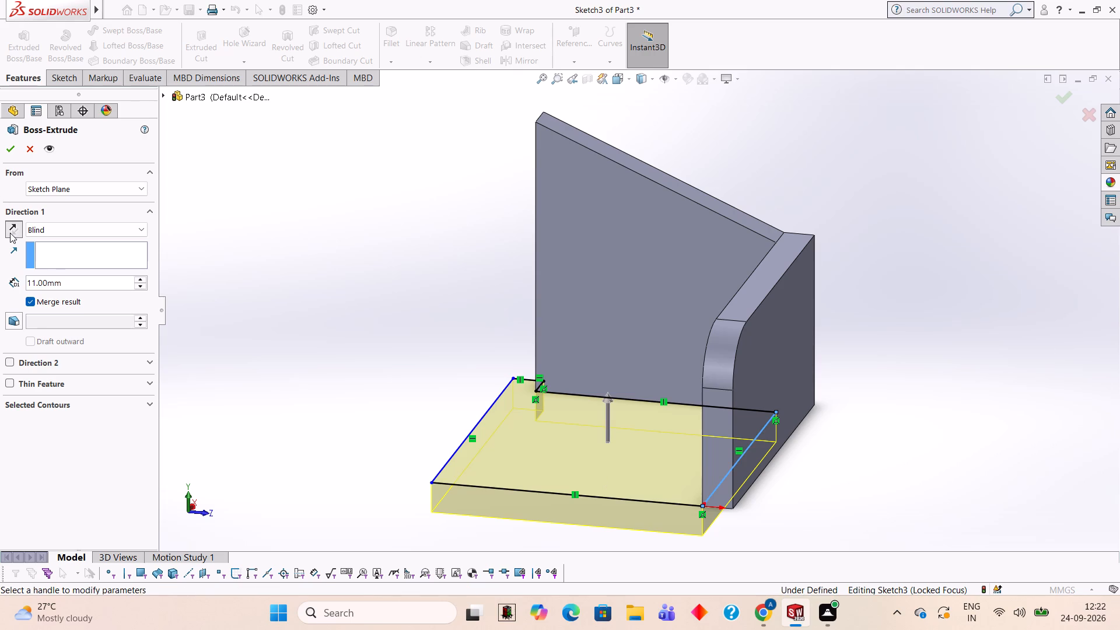
pyautogui.moveTo(371, 298); pyautogui.dragTo(404, 298, button='middle')
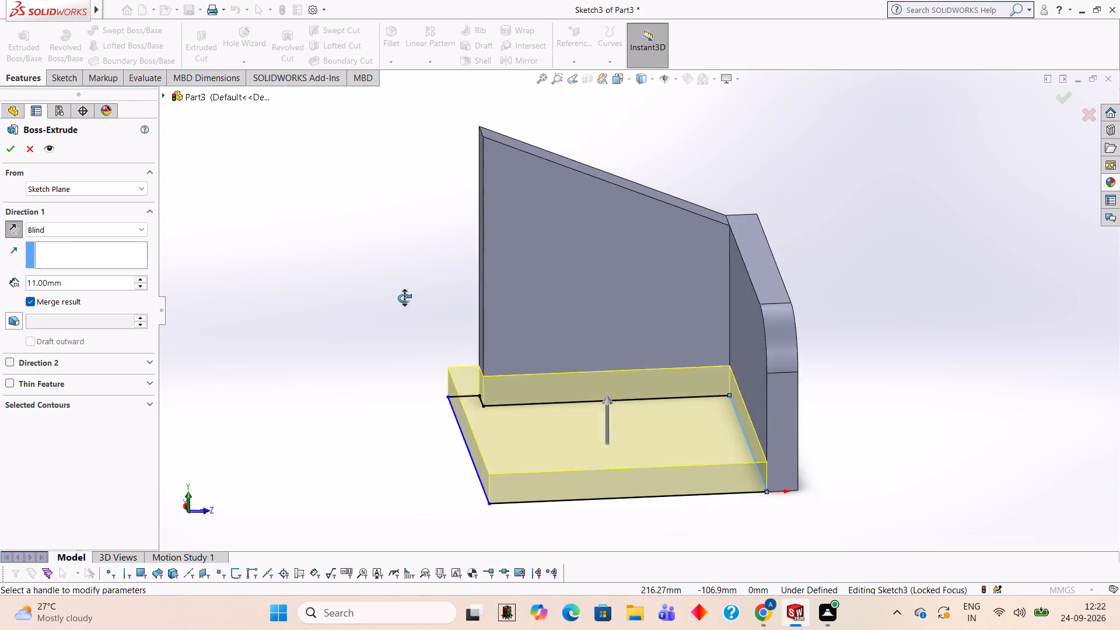
pyautogui.moveTo(404, 298); pyautogui.dragTo(433, 293, button='middle')
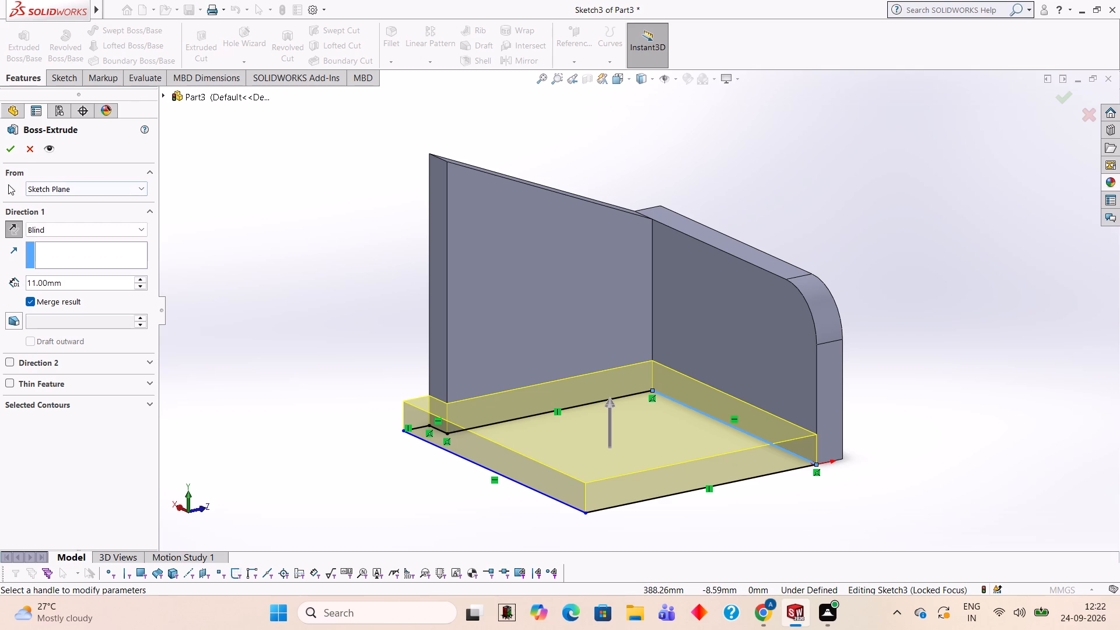
pyautogui.click(10, 153)
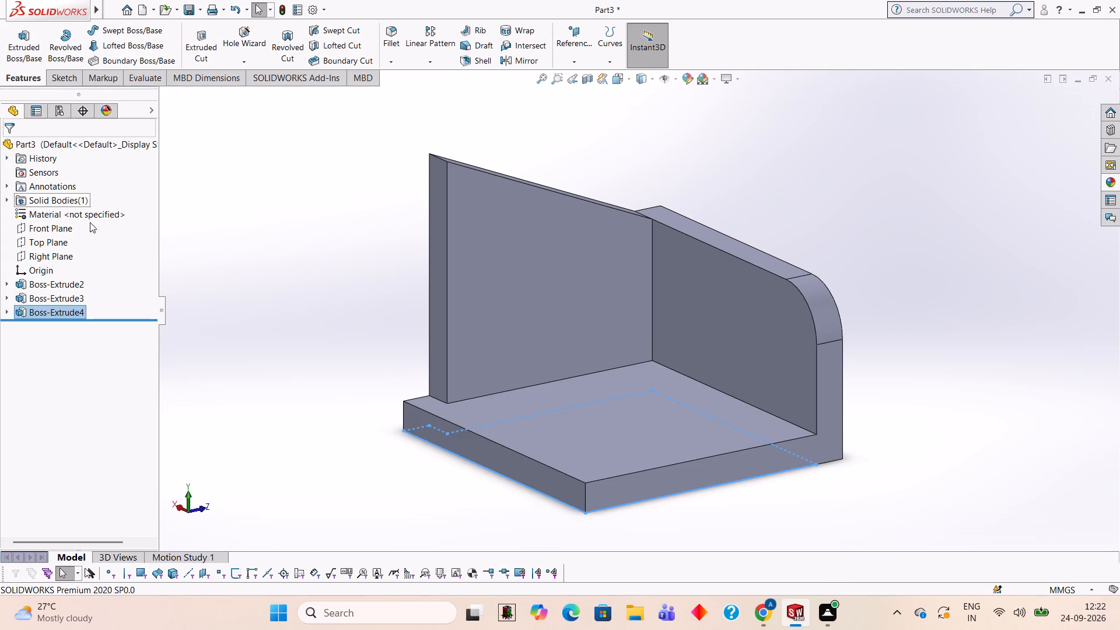
pyautogui.click(223, 269)
# Examine the base and the two upright plates from several angles, including from above and from the open side.
pyautogui.moveTo(972, 303); pyautogui.dragTo(937, 306, button='middle')
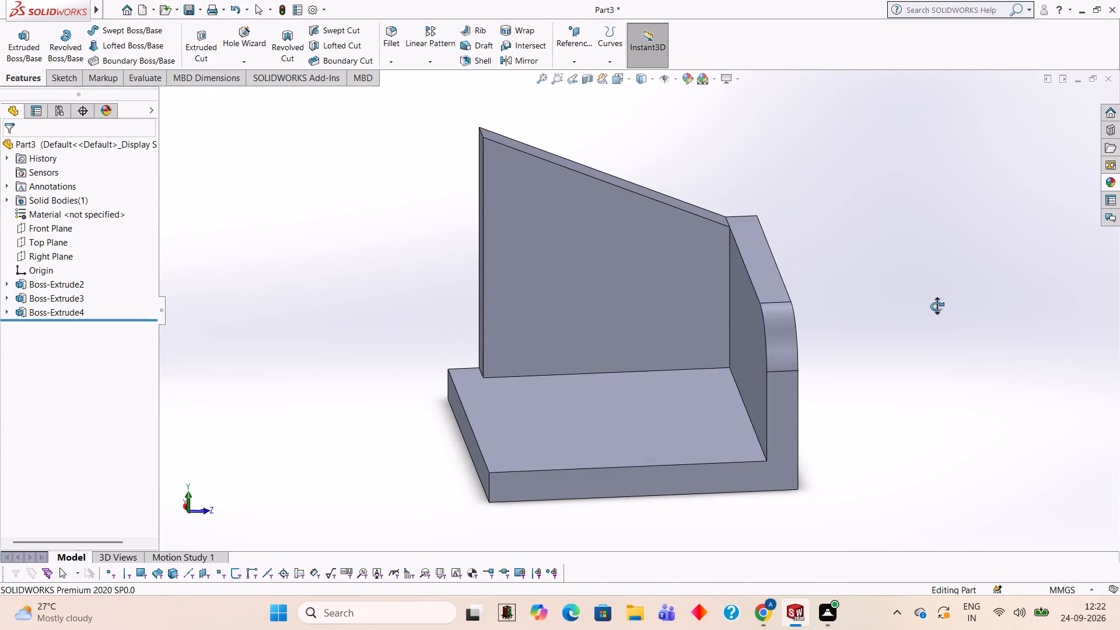
pyautogui.moveTo(937, 306); pyautogui.dragTo(946, 323, button='middle')
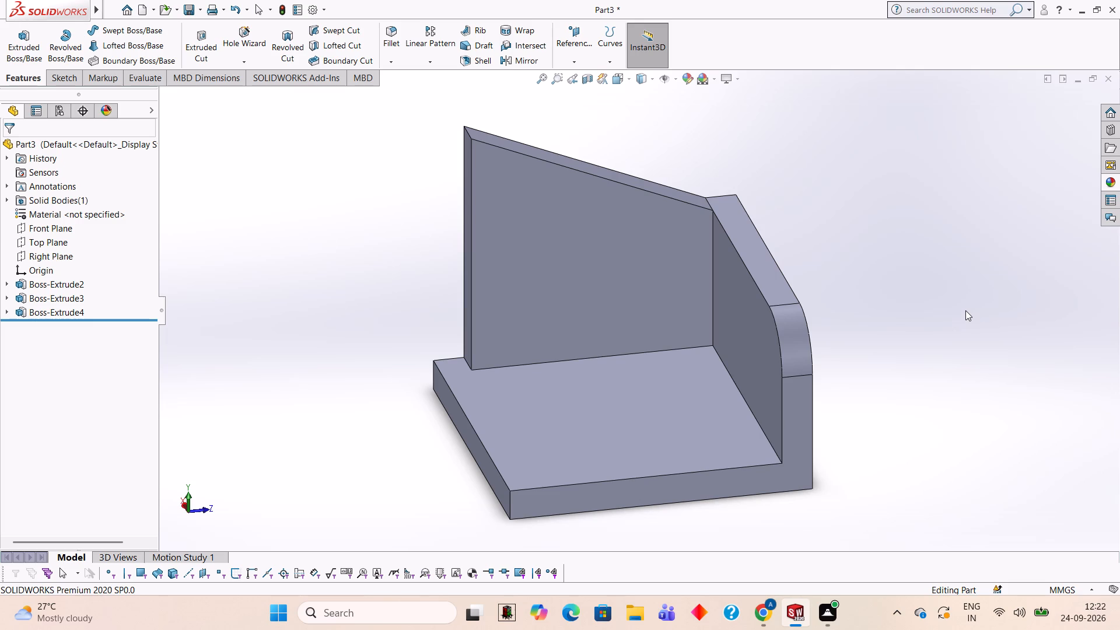
pyautogui.moveTo(822, 247); pyautogui.dragTo(834, 263, button='middle')
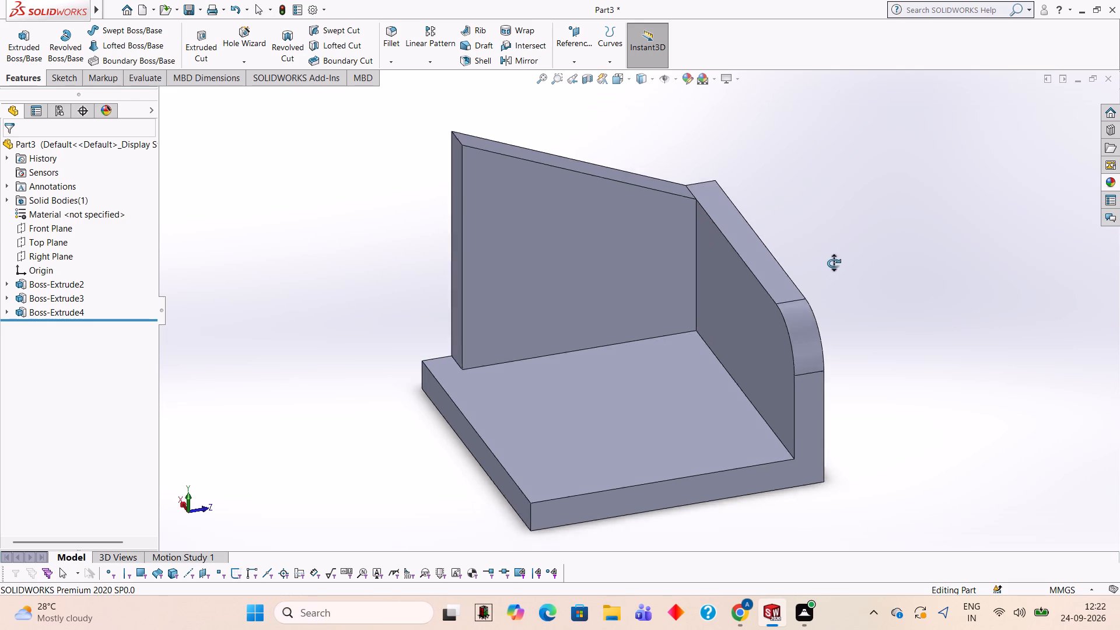
pyautogui.moveTo(834, 263); pyautogui.dragTo(881, 408, button='middle')
pyautogui.moveTo(873, 276); pyautogui.dragTo(820, 445, button='middle')
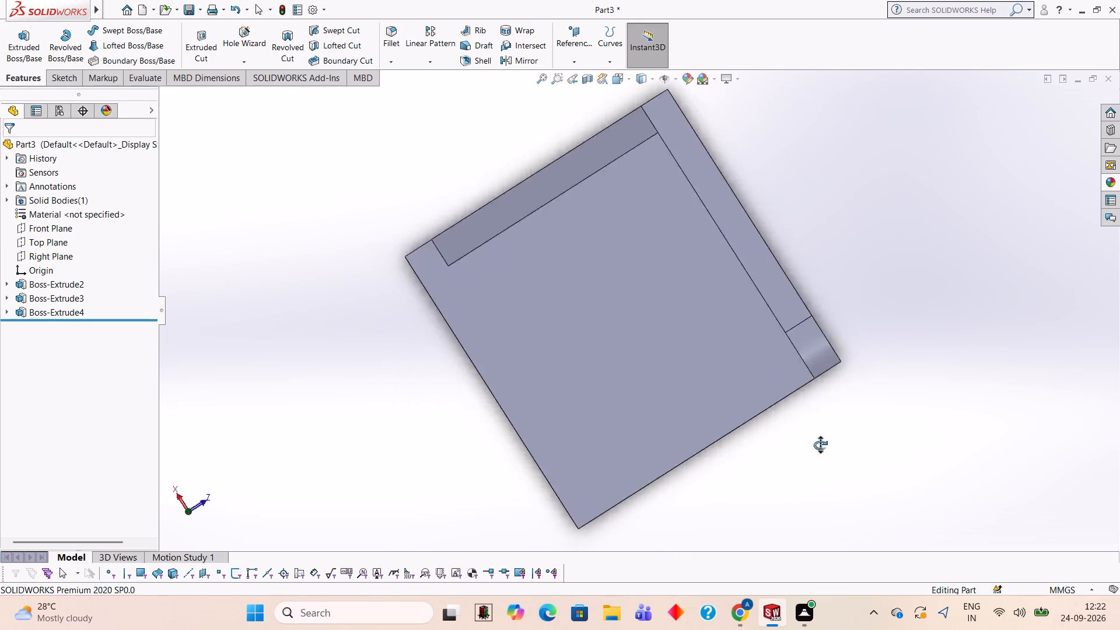
pyautogui.moveTo(820, 445); pyautogui.dragTo(680, 490, button='middle')
pyautogui.moveTo(879, 244); pyautogui.dragTo(766, 291, button='middle')
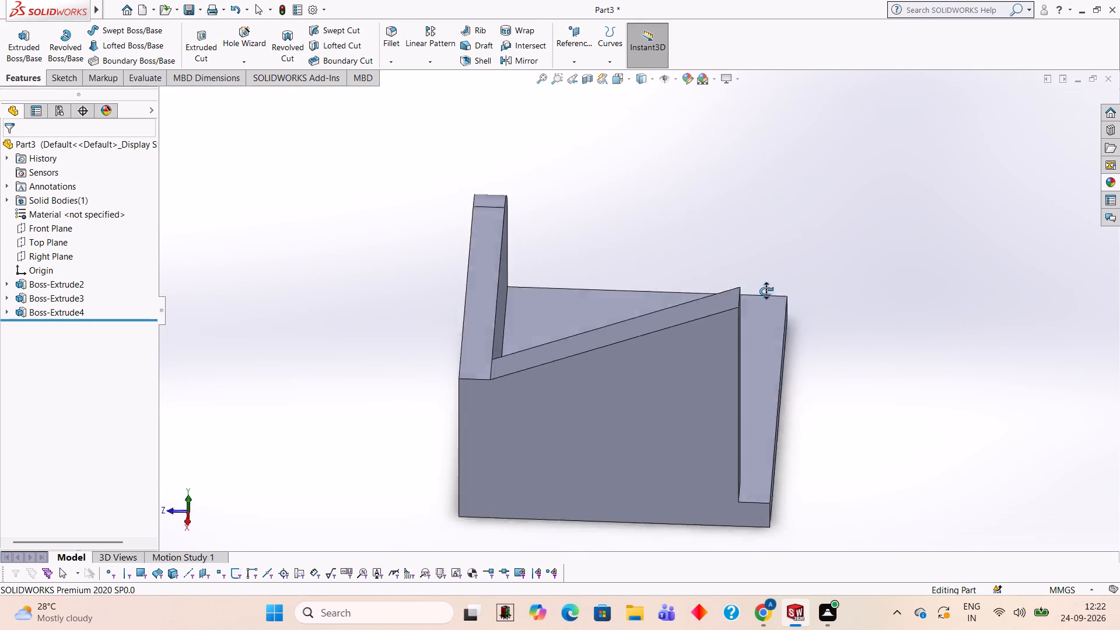
pyautogui.moveTo(766, 291); pyautogui.dragTo(629, 186, button='middle')
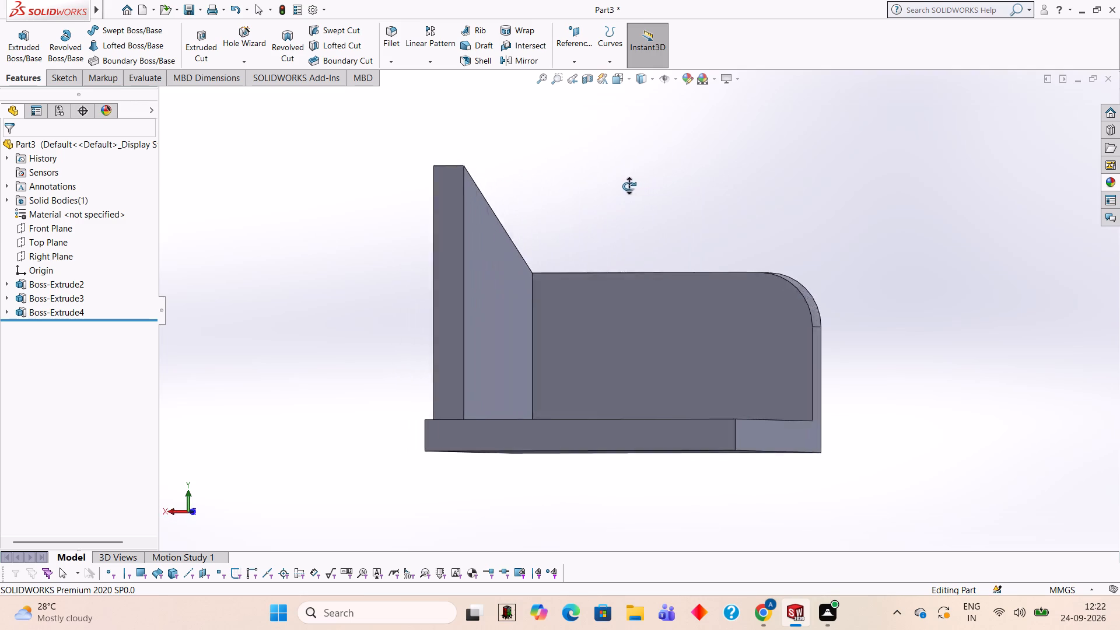
pyautogui.moveTo(629, 186); pyautogui.dragTo(661, 216, button='middle')
pyautogui.moveTo(660, 216); pyautogui.dragTo(641, 219, button='middle')
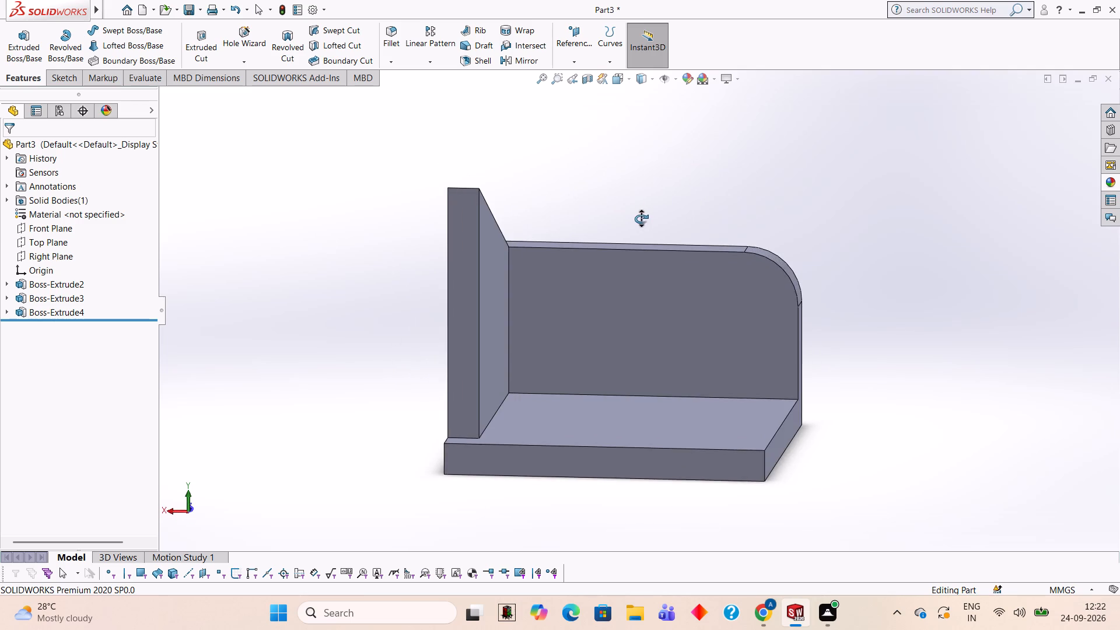
pyautogui.moveTo(641, 219); pyautogui.dragTo(647, 219, button='middle')
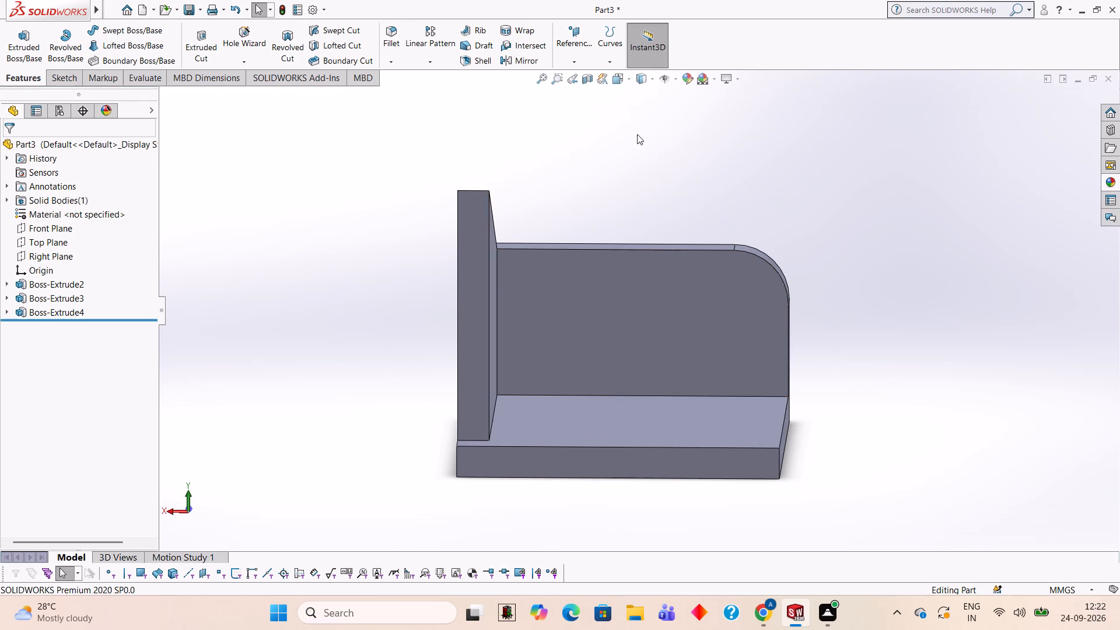
pyautogui.moveTo(643, 152); pyautogui.dragTo(651, 414, button='middle')
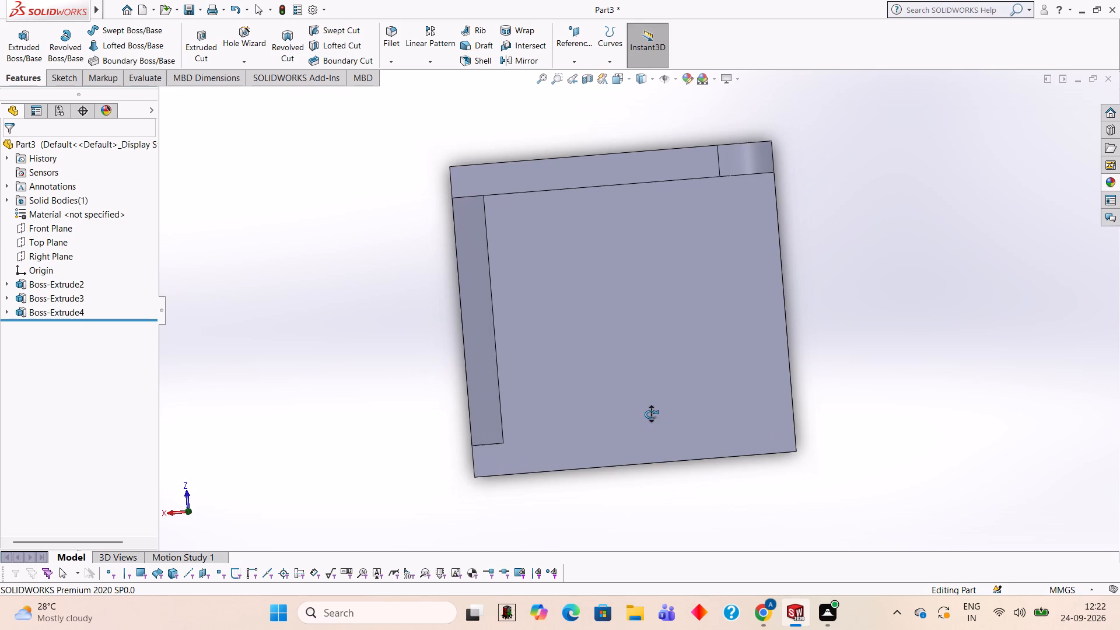
pyautogui.moveTo(651, 414); pyautogui.dragTo(642, 414, button='middle')
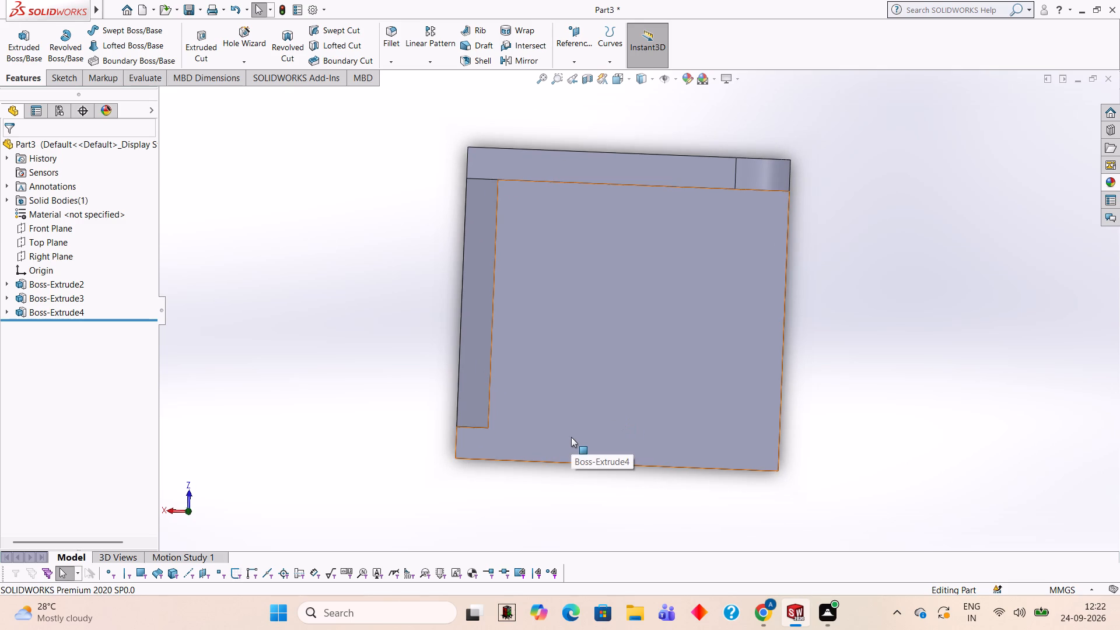
pyautogui.moveTo(839, 346); pyautogui.dragTo(843, 235, button='middle')
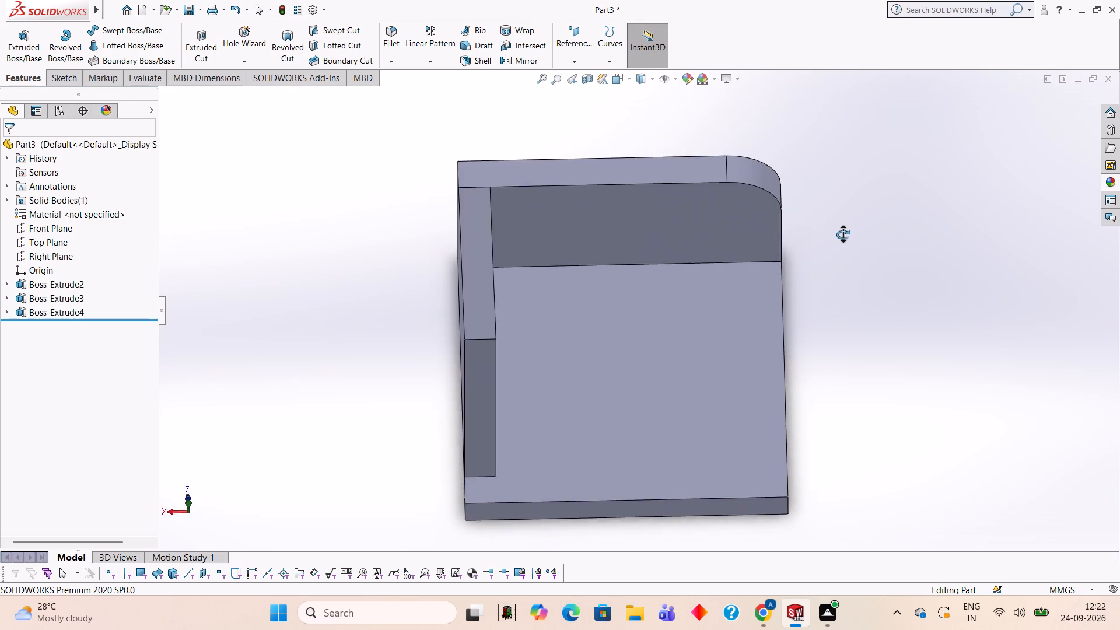
pyautogui.moveTo(843, 235); pyautogui.dragTo(841, 123, button='middle')
pyautogui.scroll(1, 841, 123)
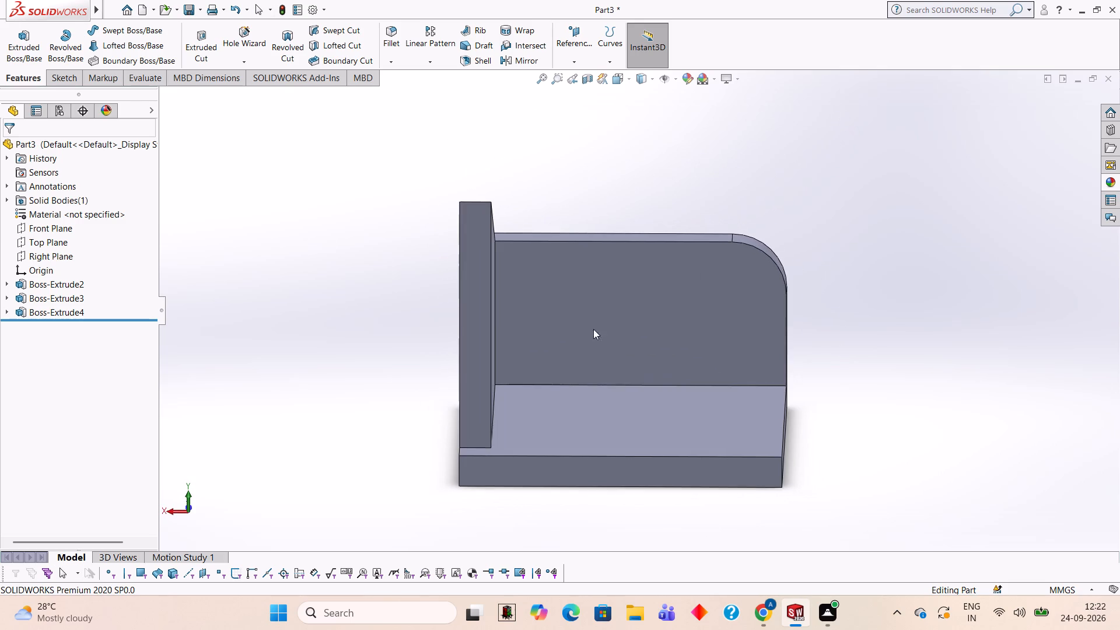
# Start a sketch on the sloped plate's narrow end face and draw a 38 mm horizontal line inward from its top outer corner.
pyautogui.click(507, 355)
pyautogui.click(562, 318)
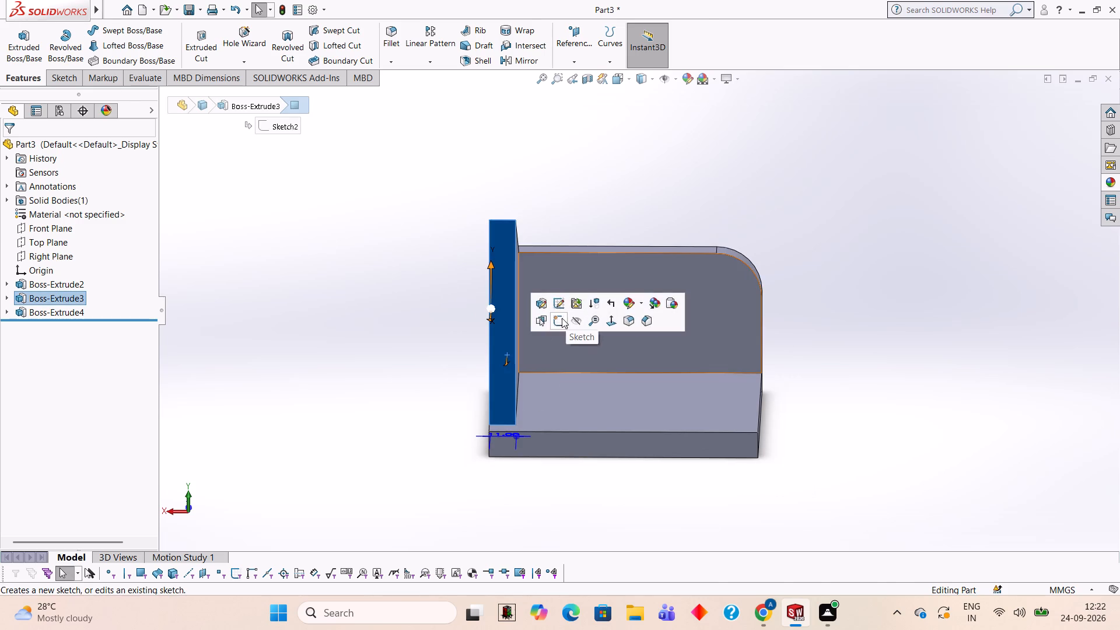
pyautogui.hotkey('ctrl', '8')
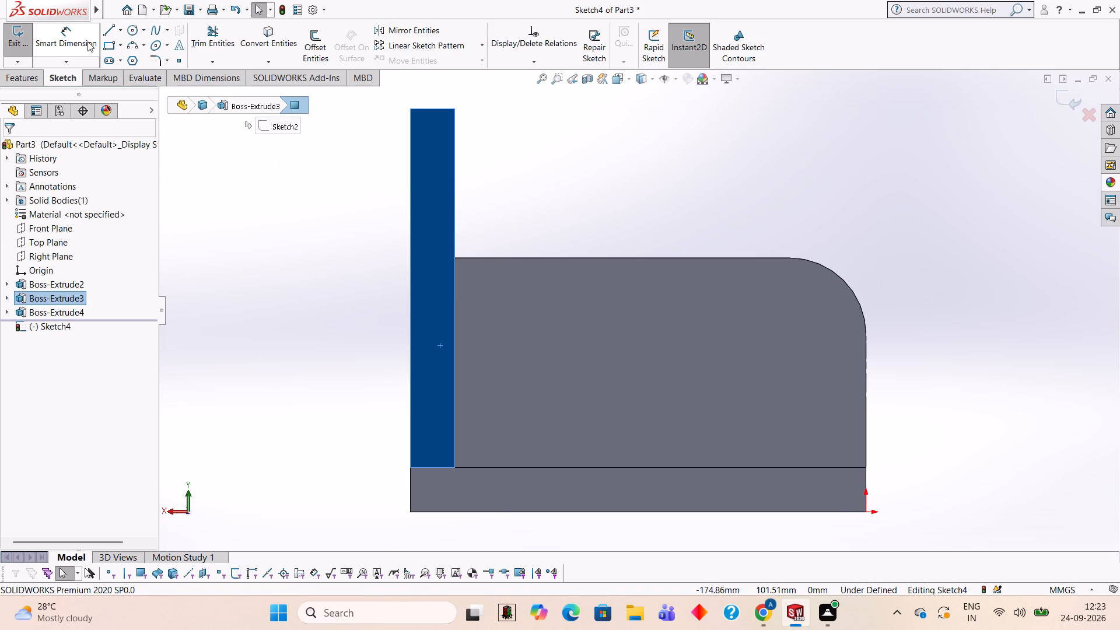
pyautogui.click(107, 36)
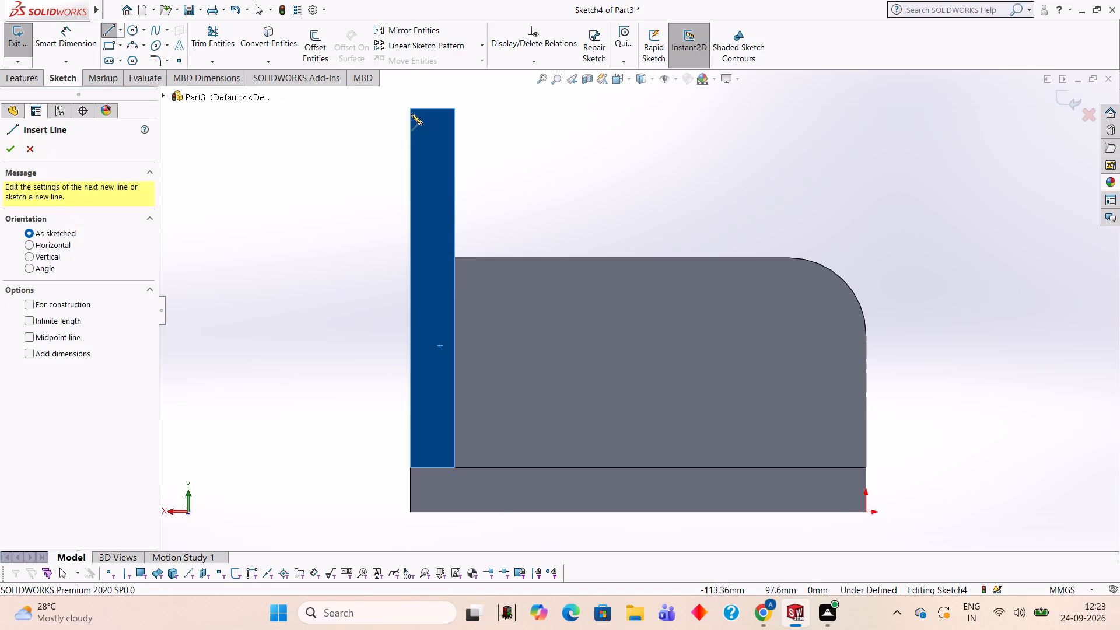
pyautogui.click(411, 110)
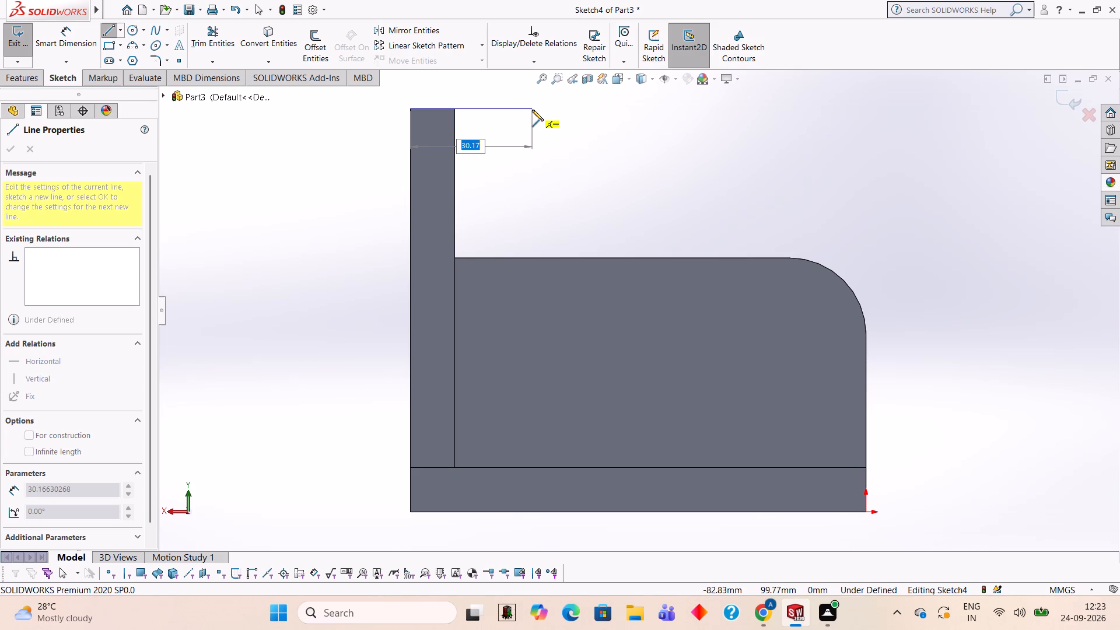
pyautogui.write('38')
pyautogui.press('Return')
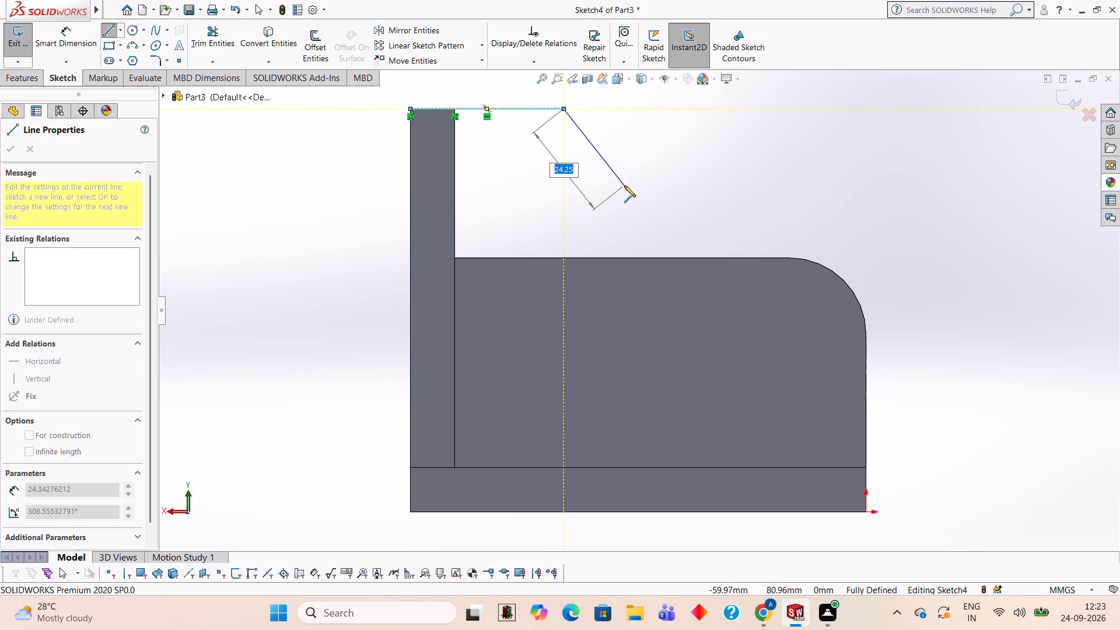
pyautogui.press('Escape')
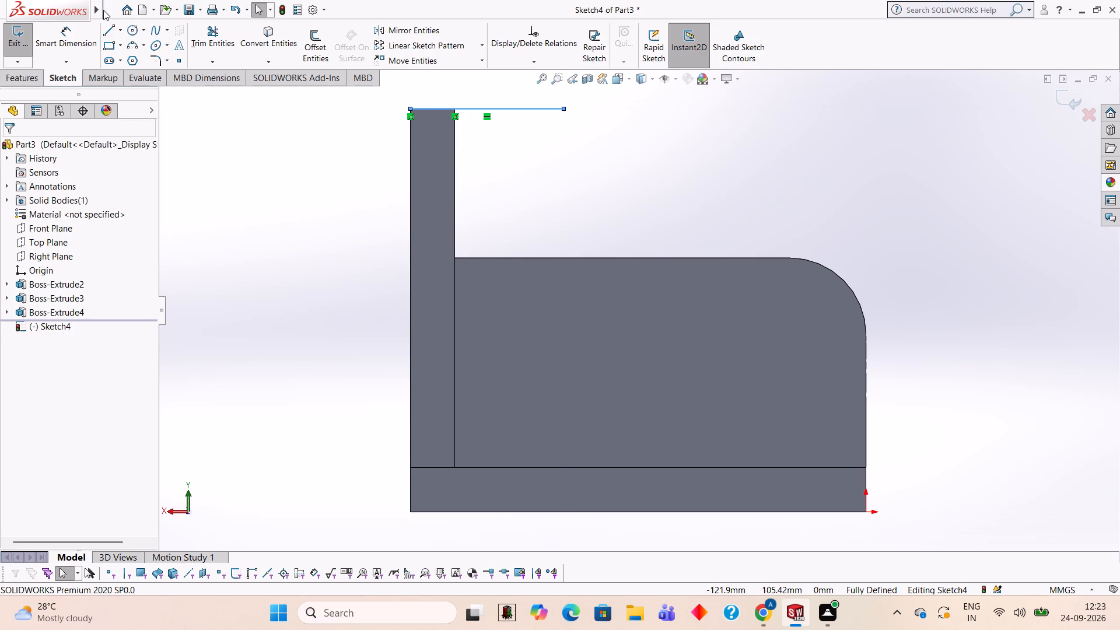
# Close the profile with lines down the plate's outer edge, along the base's top edge, 11 mm up, and diagonally to the 38 mm line's end.
pyautogui.click(110, 32)
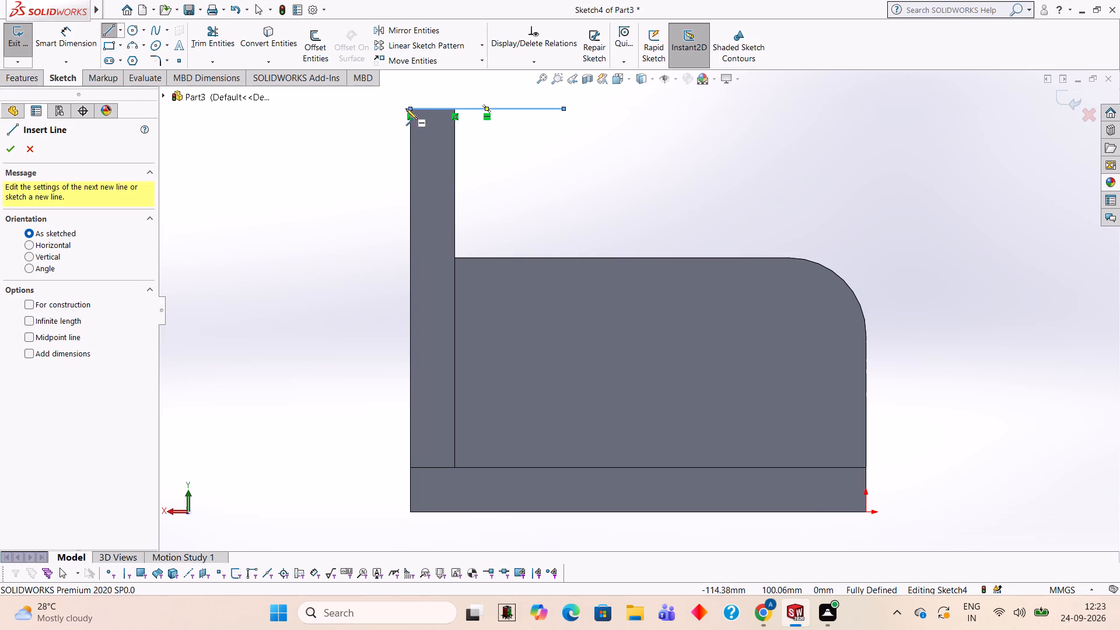
pyautogui.click(409, 108)
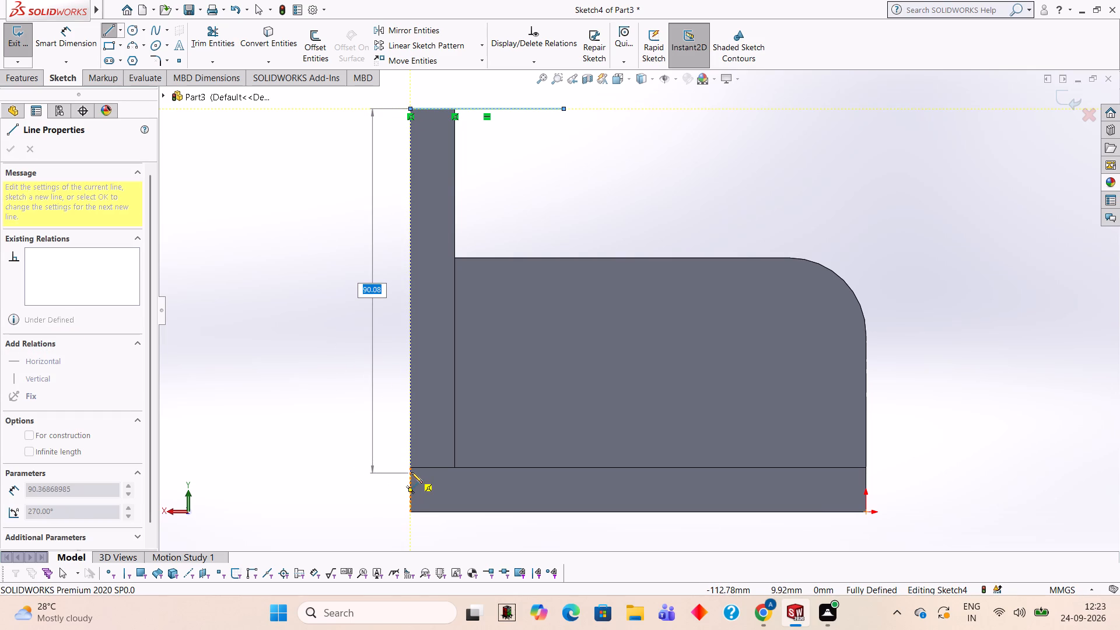
pyautogui.click(411, 467)
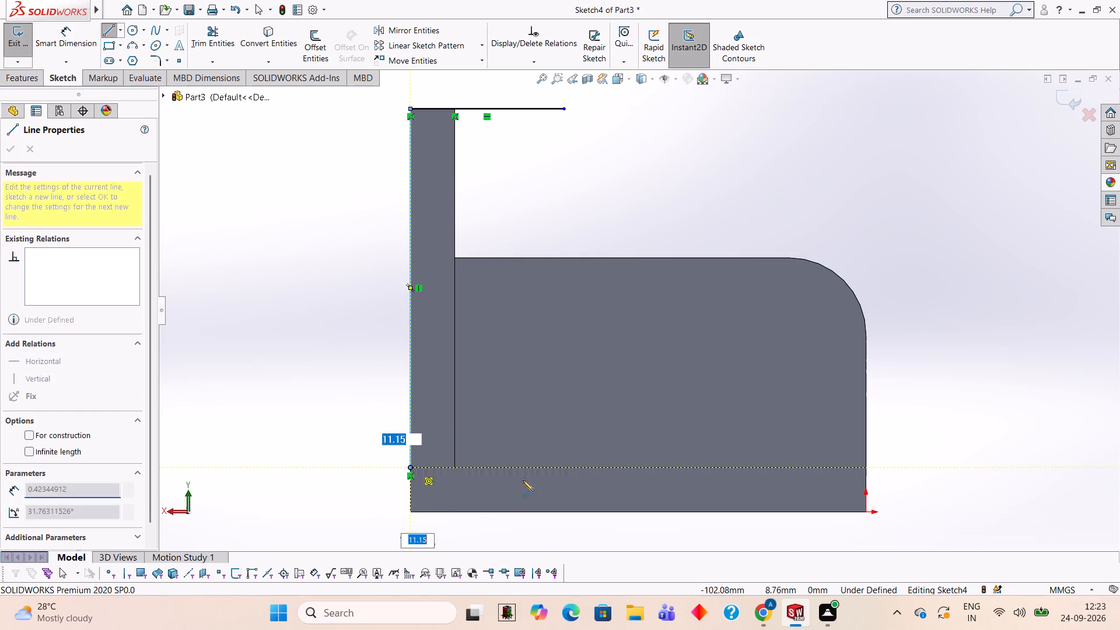
pyautogui.click(866, 468)
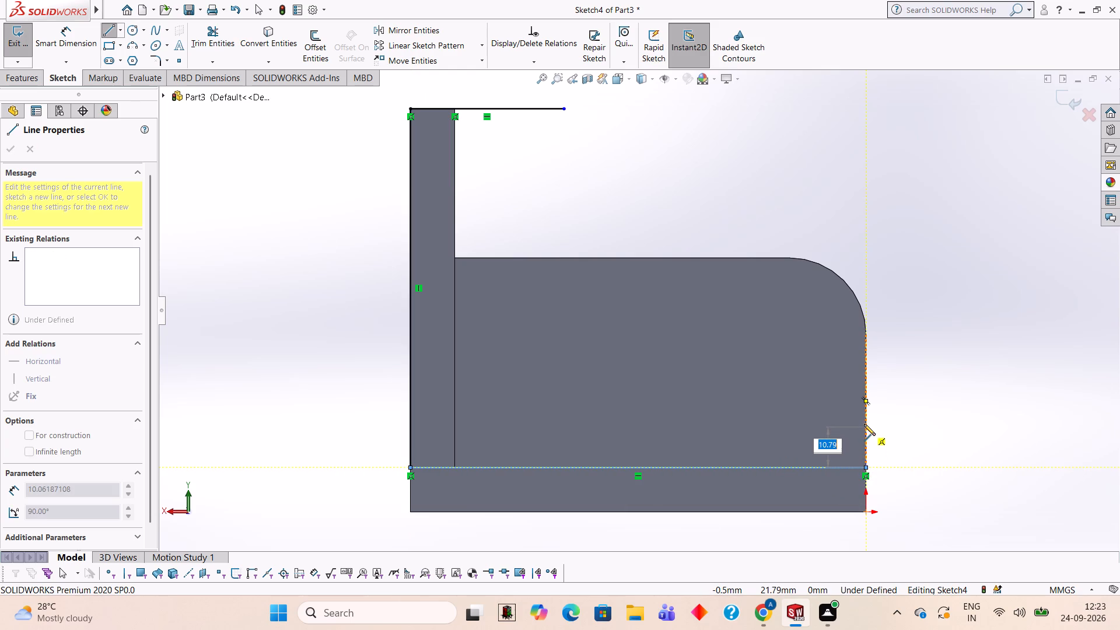
pyautogui.write('11')
pyautogui.press('Return')
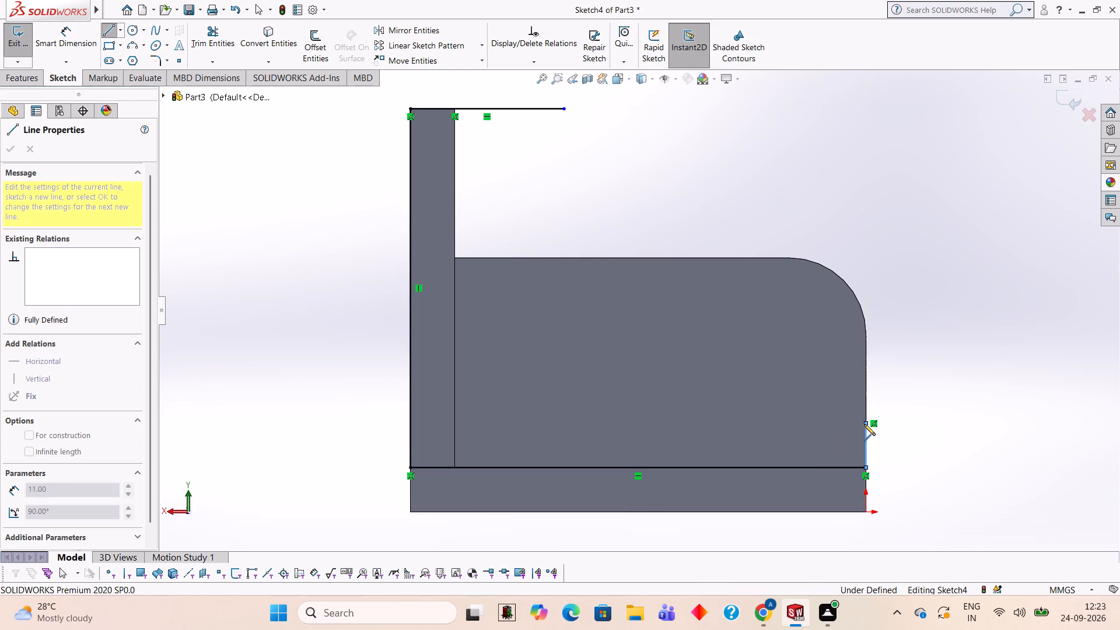
pyautogui.click(562, 108)
pyautogui.moveTo(969, 254); pyautogui.dragTo(901, 369, button='middle')
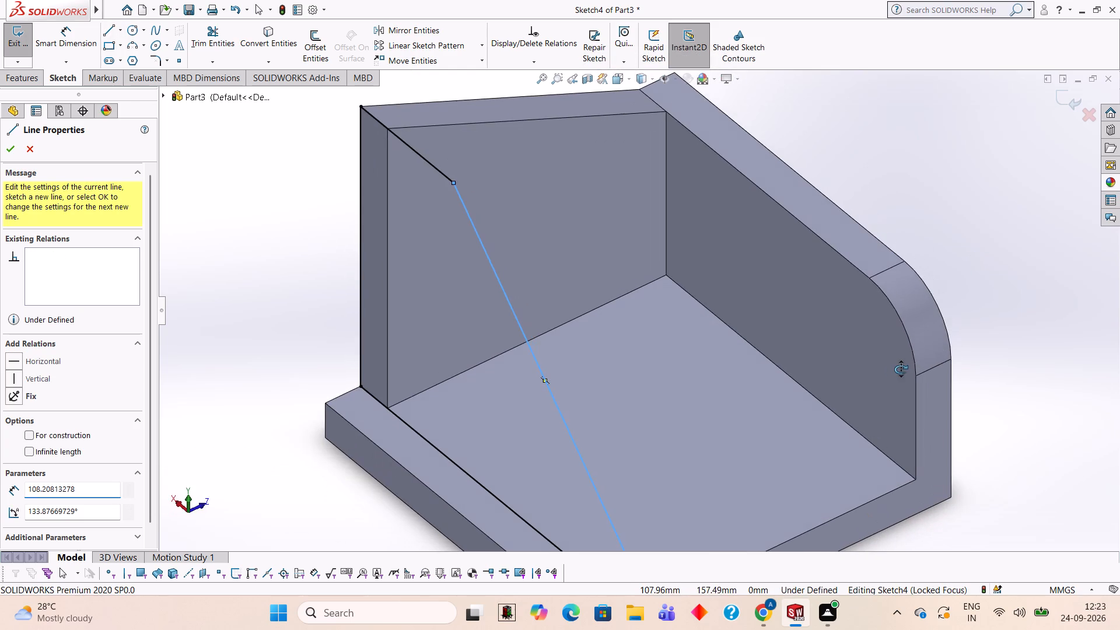
pyautogui.moveTo(901, 369); pyautogui.dragTo(901, 369, button='middle')
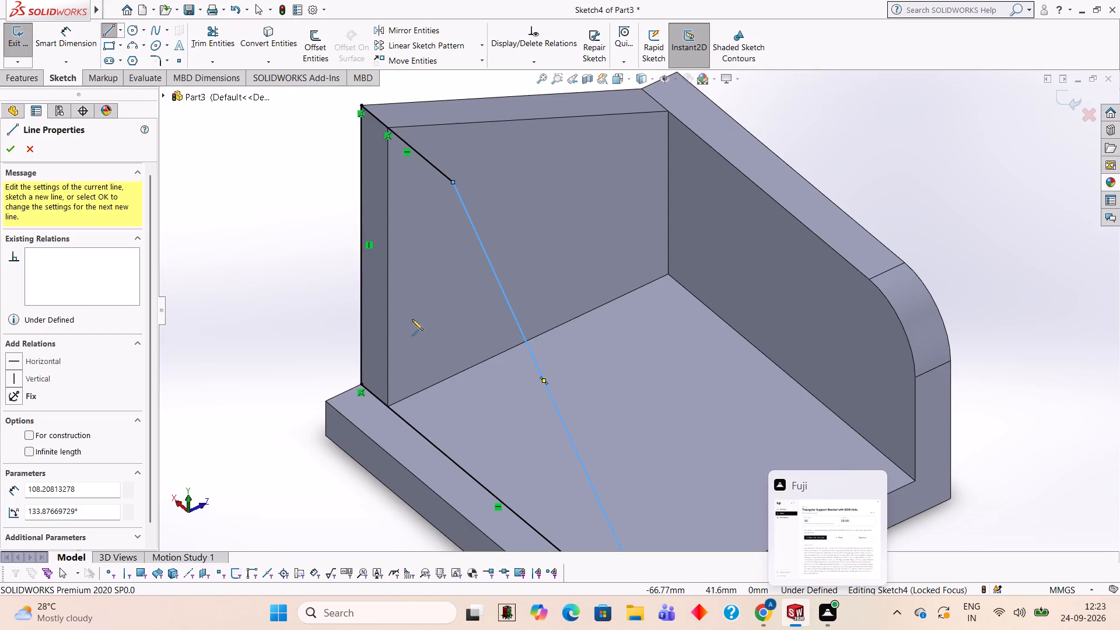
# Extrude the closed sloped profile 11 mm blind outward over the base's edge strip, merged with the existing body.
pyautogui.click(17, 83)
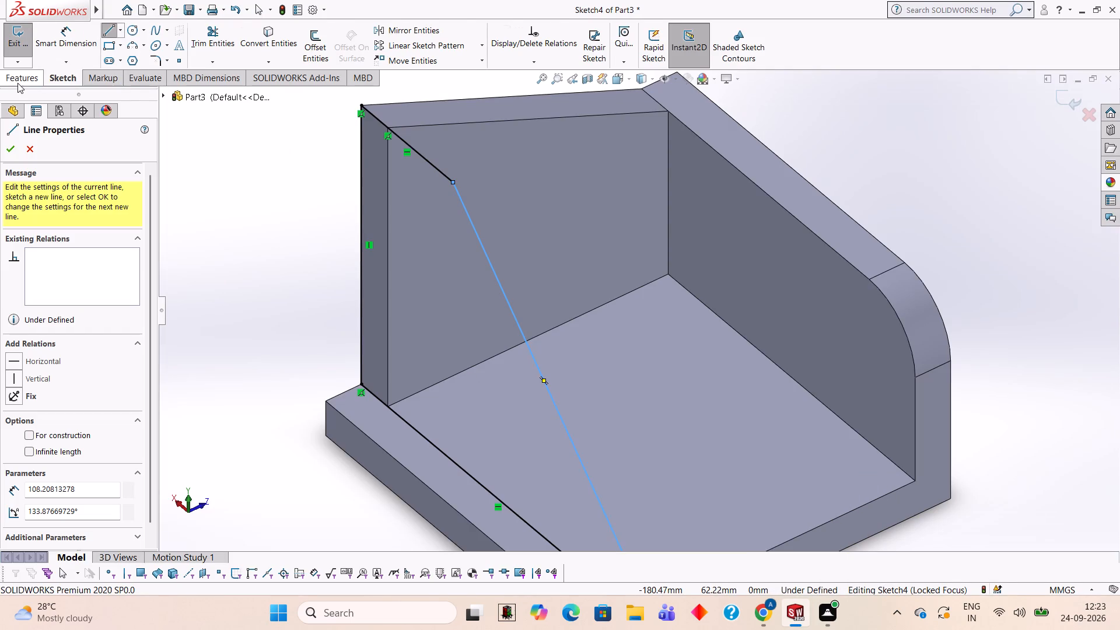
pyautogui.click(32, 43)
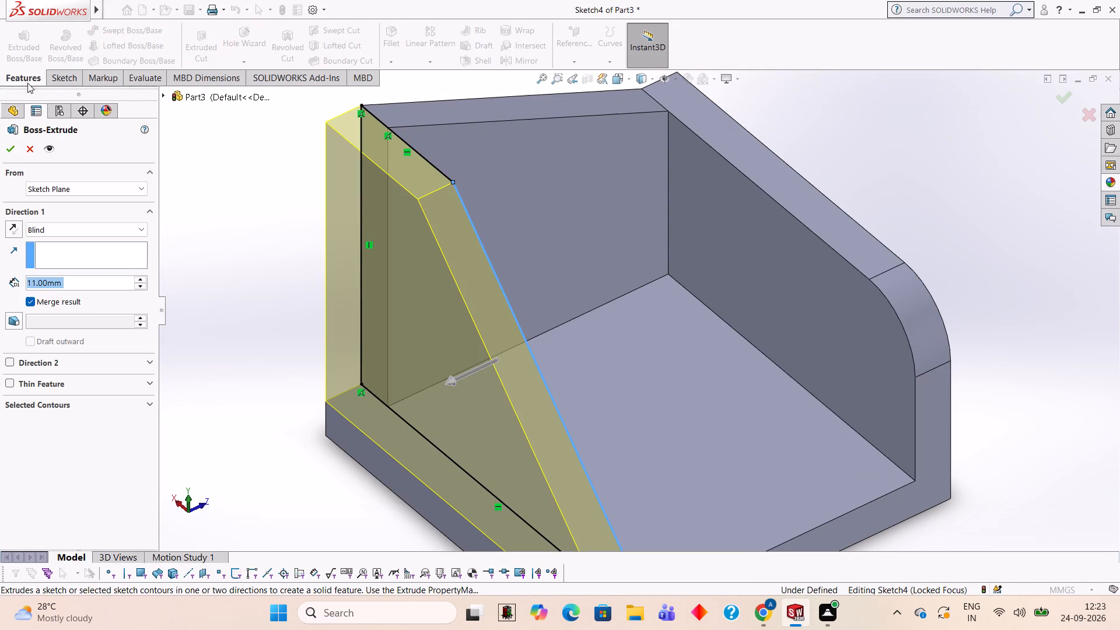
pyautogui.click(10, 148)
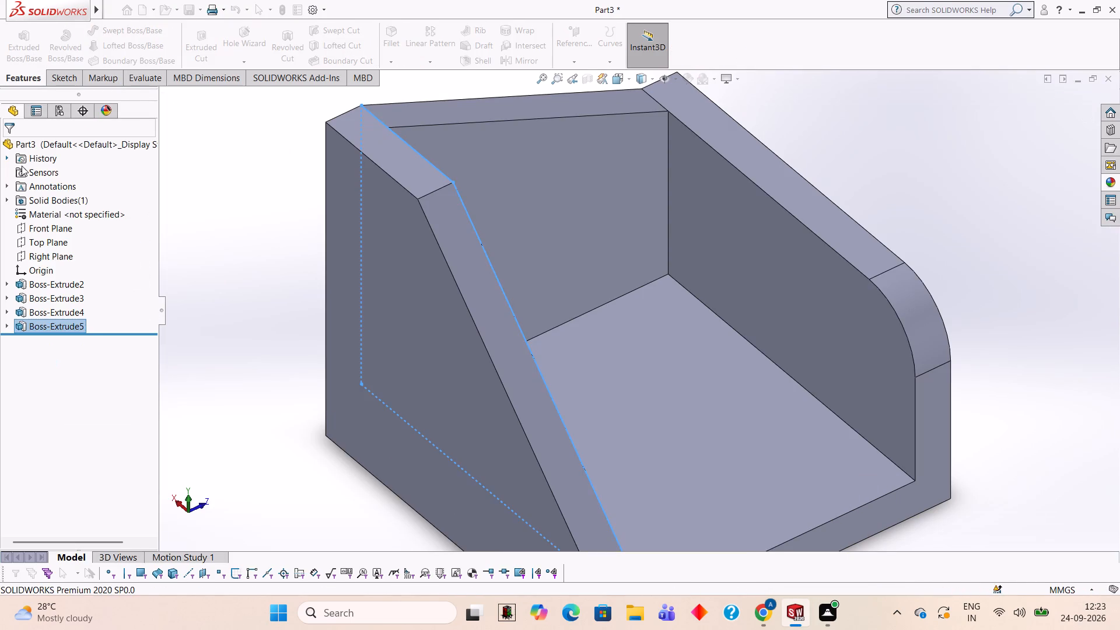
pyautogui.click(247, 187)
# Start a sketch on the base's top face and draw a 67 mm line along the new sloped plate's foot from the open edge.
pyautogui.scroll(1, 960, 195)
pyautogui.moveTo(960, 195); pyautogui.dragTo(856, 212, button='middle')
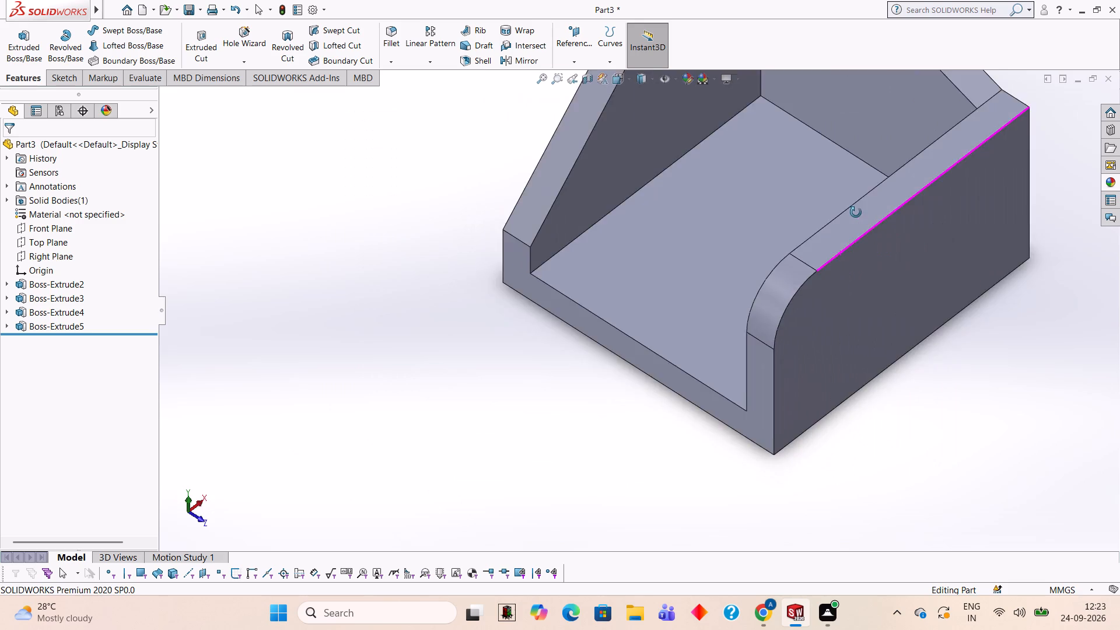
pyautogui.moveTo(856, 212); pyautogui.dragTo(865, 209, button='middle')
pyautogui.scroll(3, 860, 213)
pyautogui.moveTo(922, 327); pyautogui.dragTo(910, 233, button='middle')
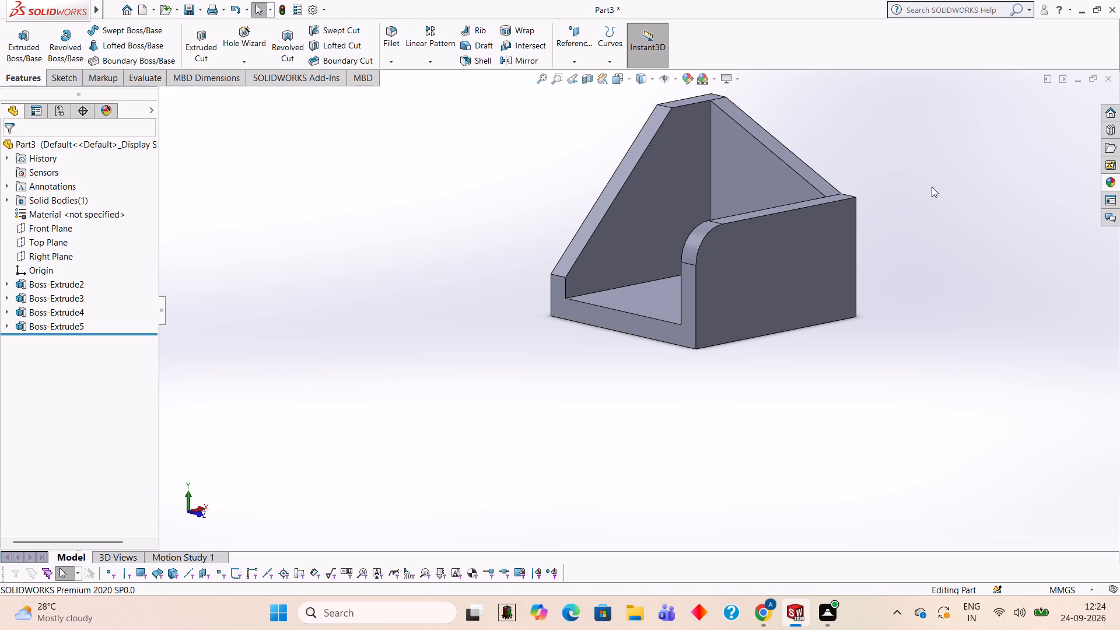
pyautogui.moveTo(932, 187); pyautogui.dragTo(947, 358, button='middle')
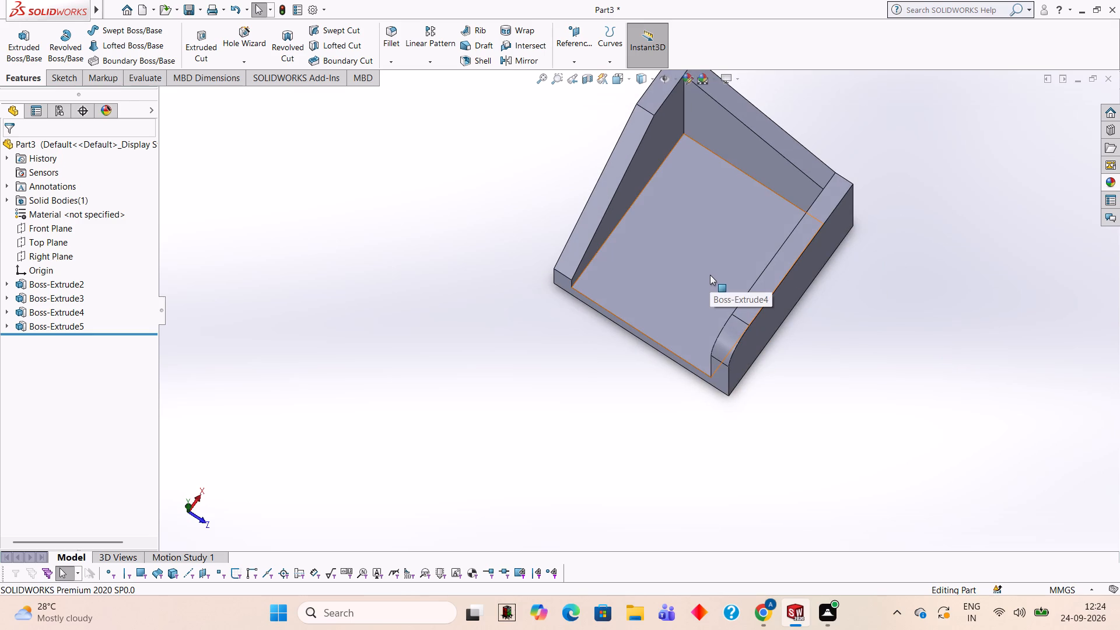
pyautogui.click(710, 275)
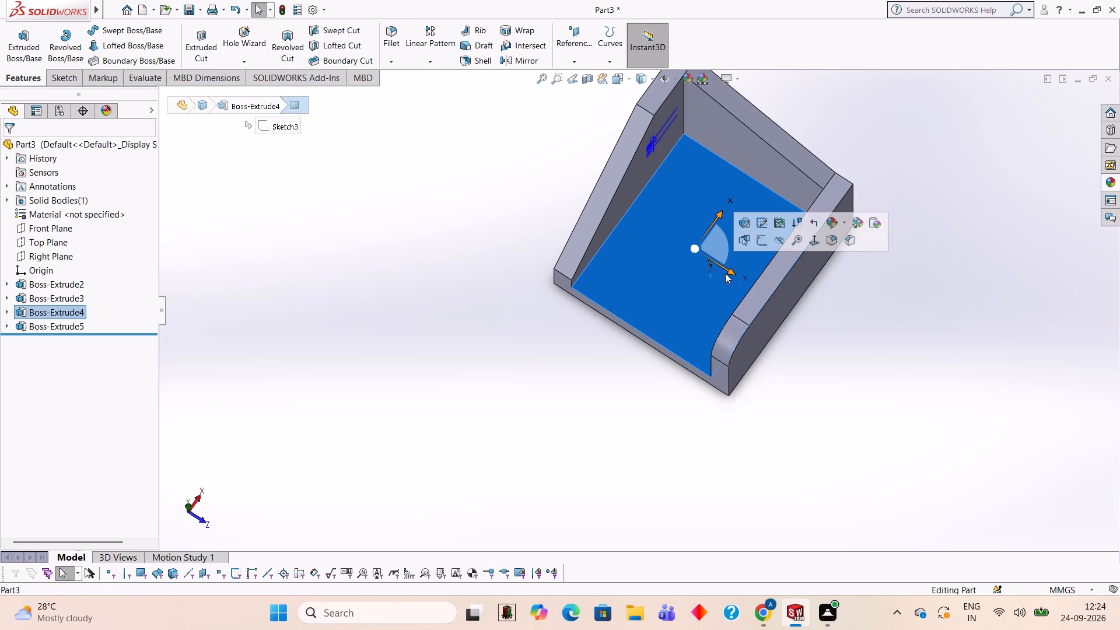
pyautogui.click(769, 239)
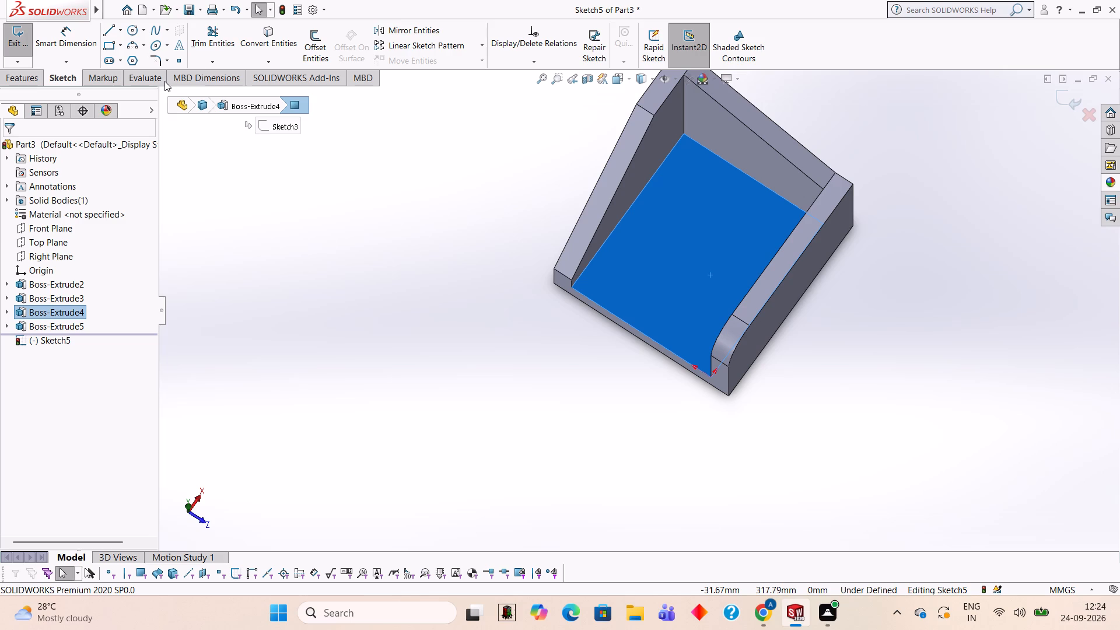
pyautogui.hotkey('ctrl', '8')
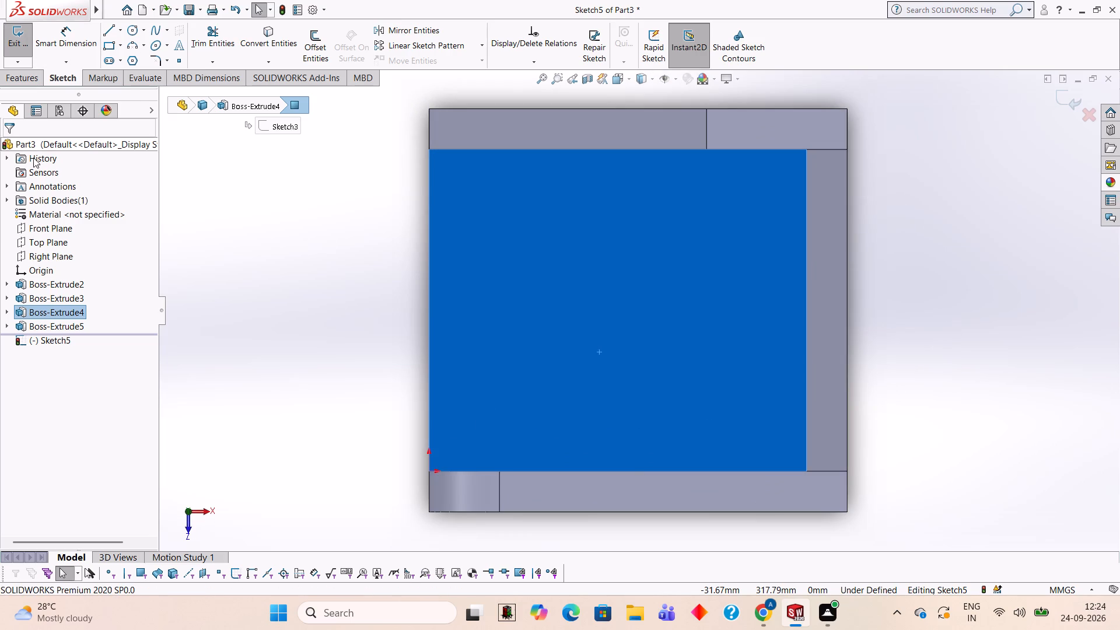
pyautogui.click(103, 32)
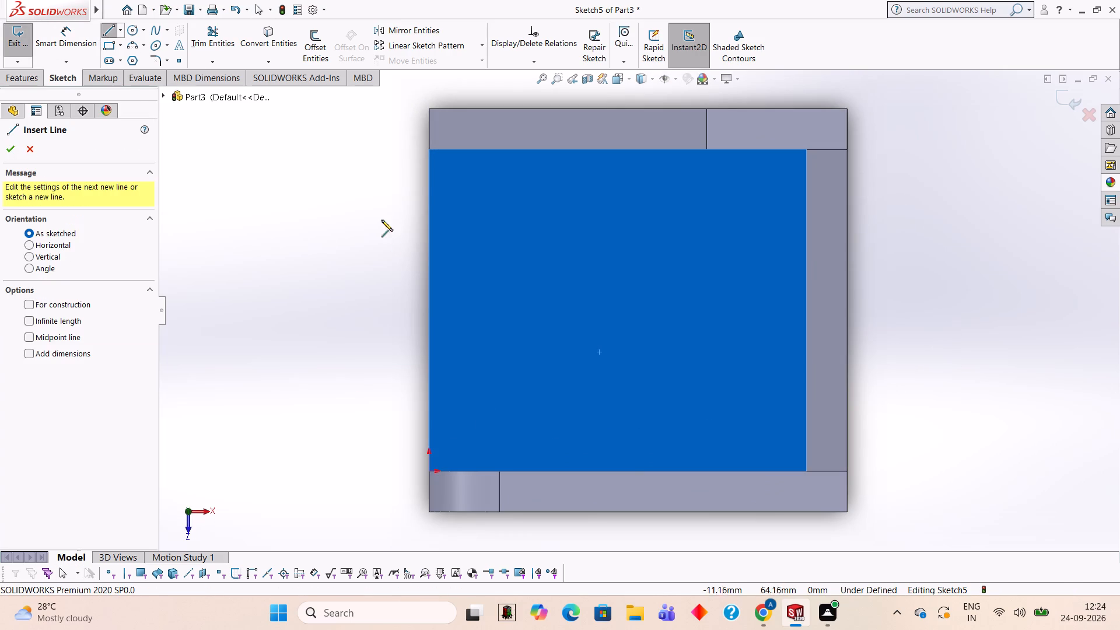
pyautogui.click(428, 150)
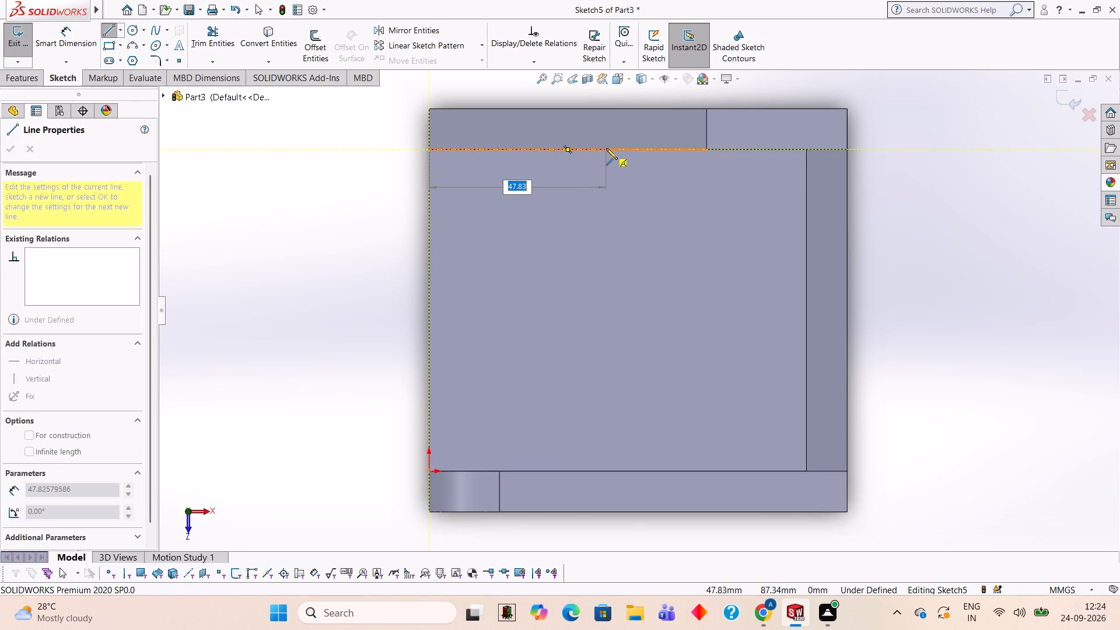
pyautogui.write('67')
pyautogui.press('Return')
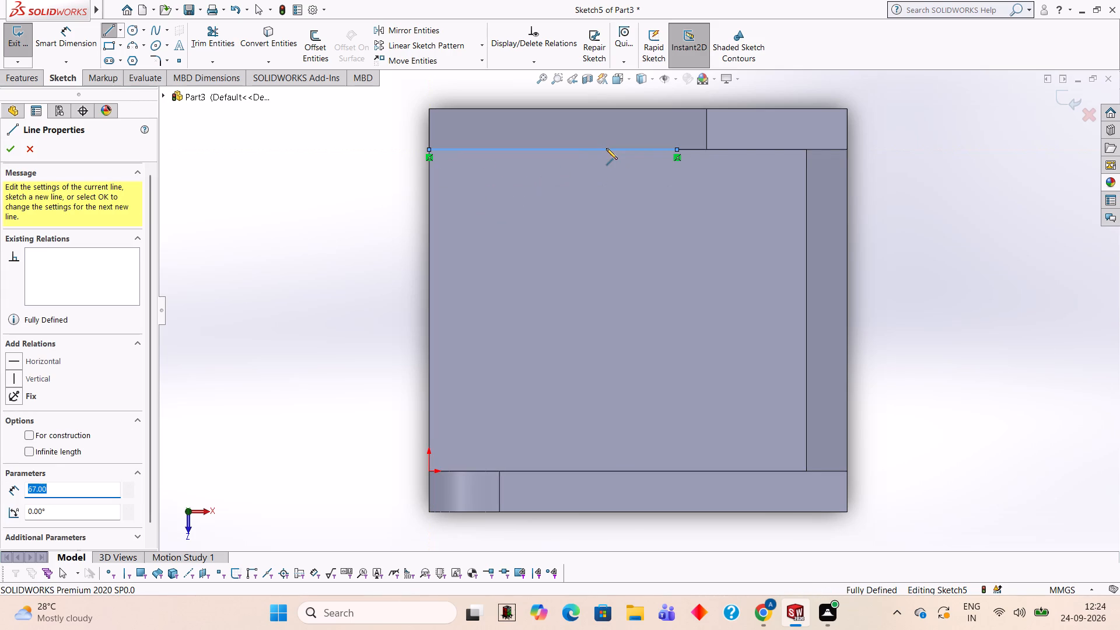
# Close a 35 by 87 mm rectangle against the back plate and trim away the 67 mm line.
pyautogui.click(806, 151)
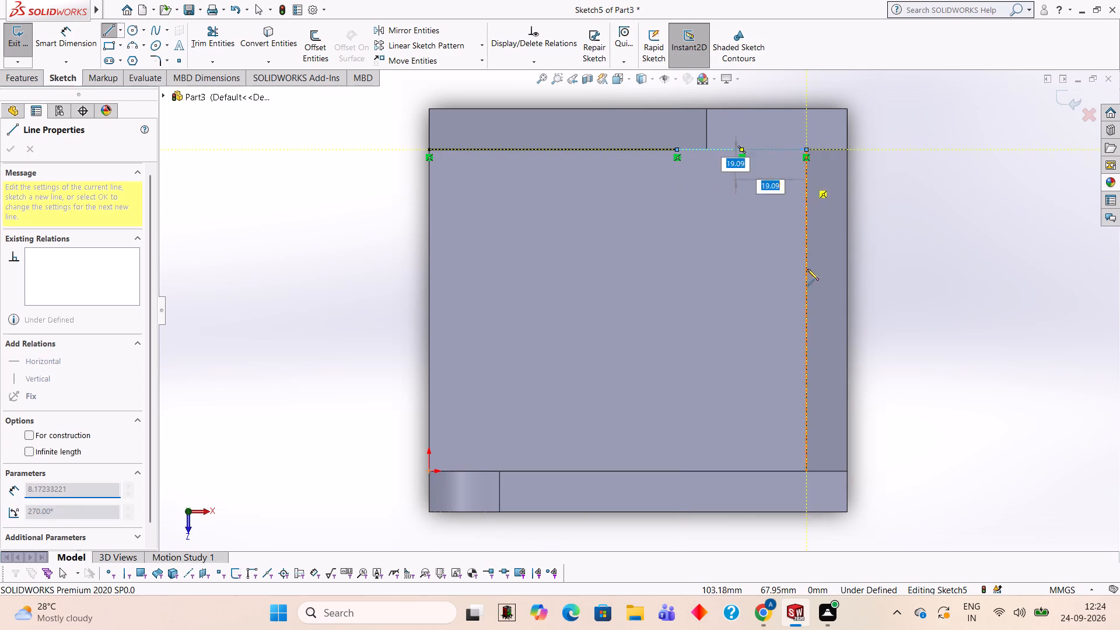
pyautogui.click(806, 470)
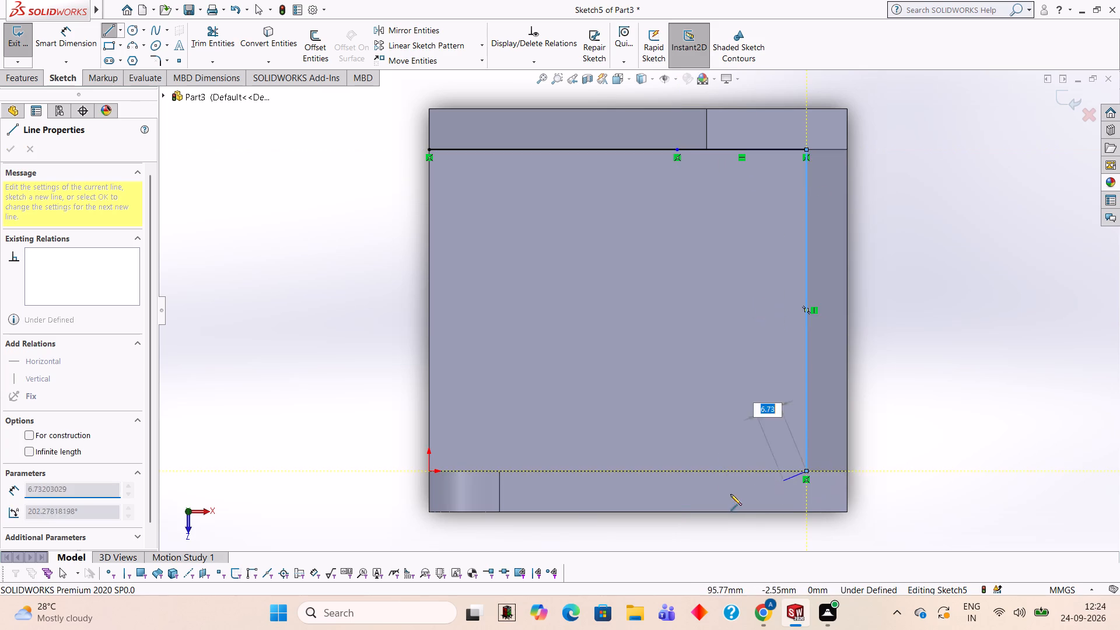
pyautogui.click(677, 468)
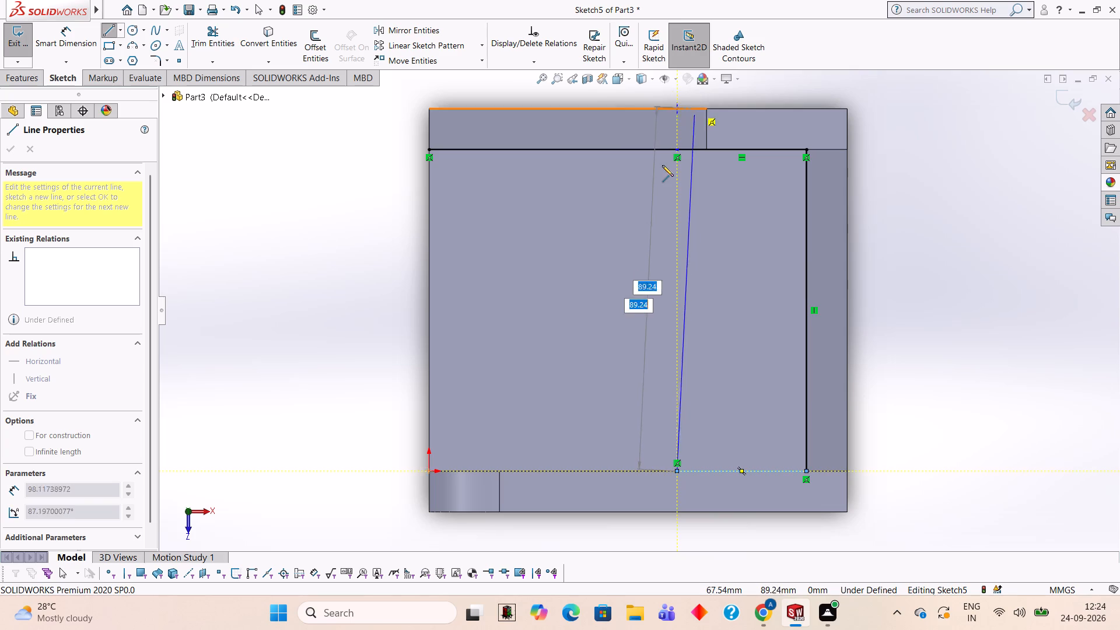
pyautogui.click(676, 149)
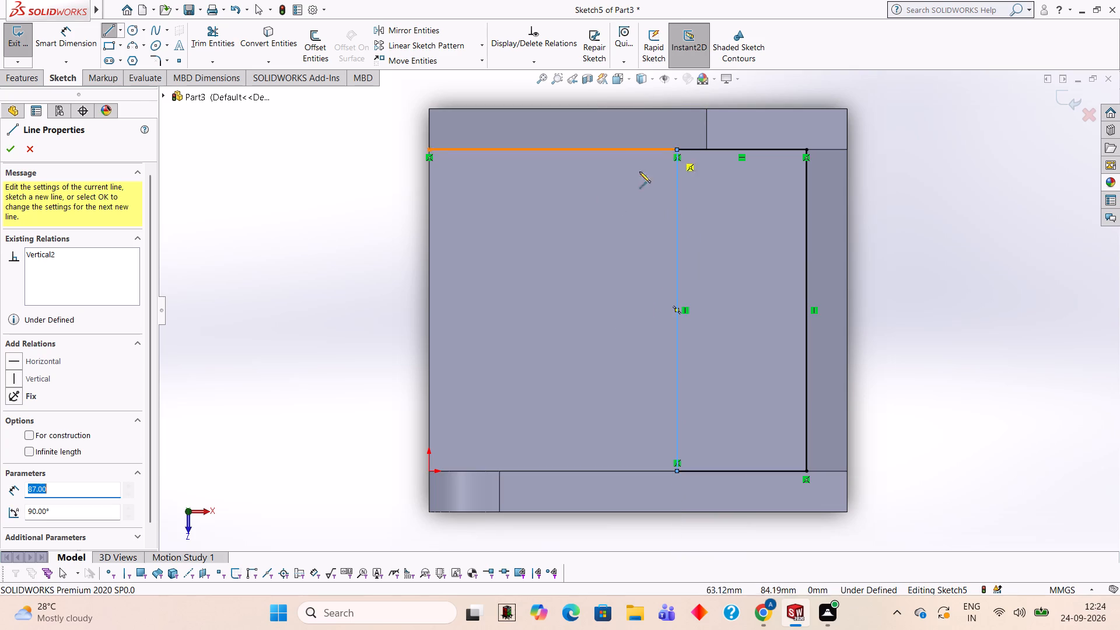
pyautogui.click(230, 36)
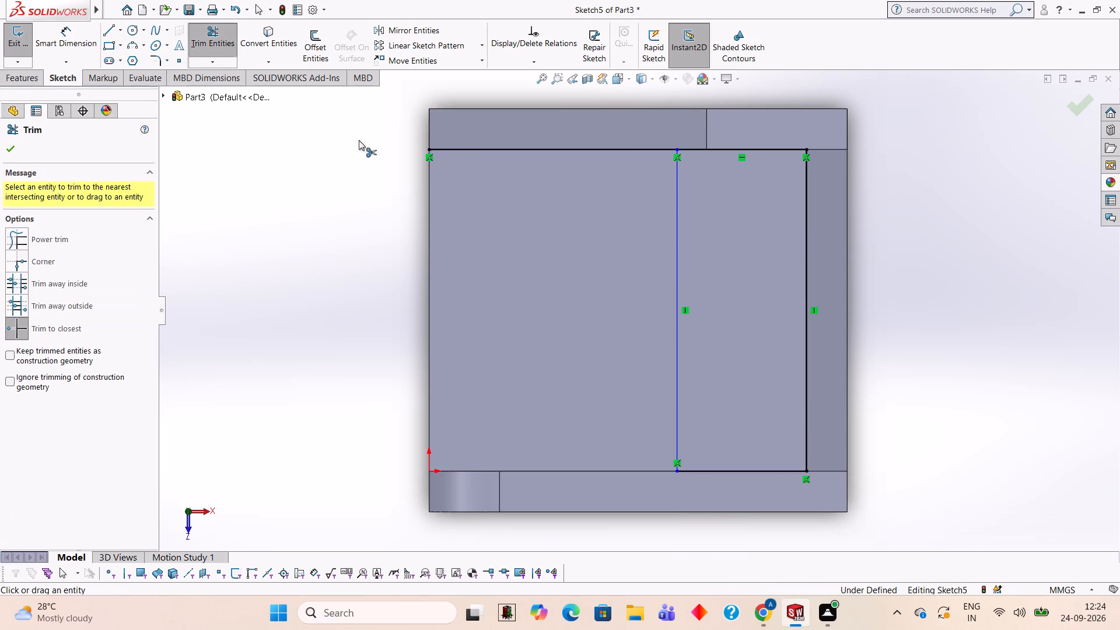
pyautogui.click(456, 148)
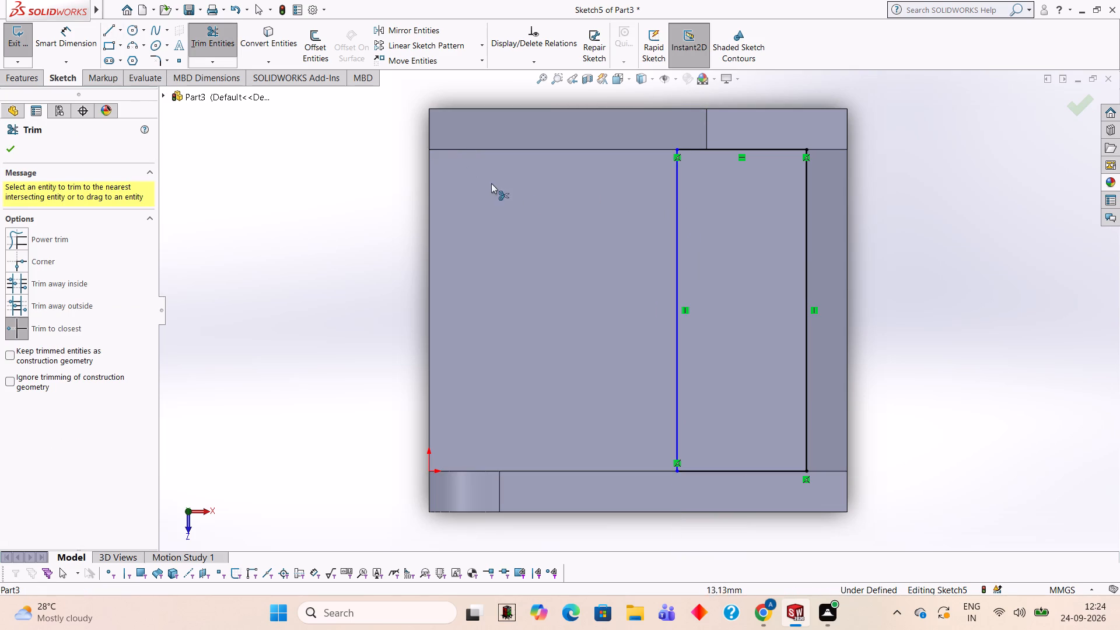
# Examine the rectangle sketched on the base and the surrounding plates from several angles.
pyautogui.moveTo(954, 305); pyautogui.dragTo(973, 190, button='middle')
pyautogui.moveTo(947, 216); pyautogui.dragTo(972, 219, button='middle')
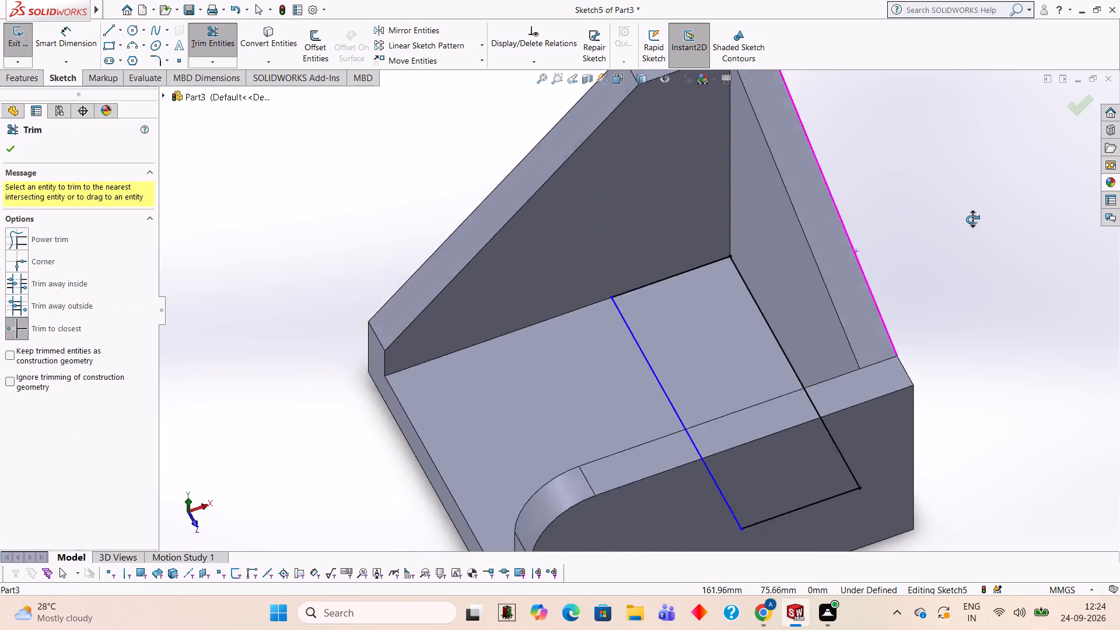
pyautogui.moveTo(972, 219); pyautogui.dragTo(974, 218, button='middle')
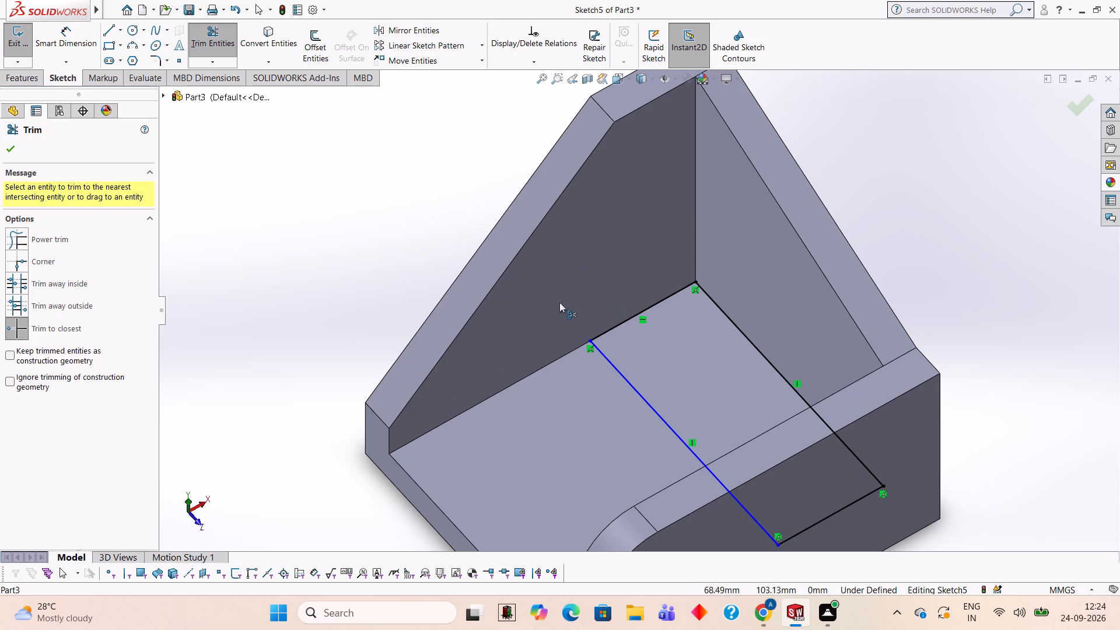
pyautogui.scroll(2, 860, 304)
pyautogui.moveTo(869, 303); pyautogui.dragTo(881, 200, button='middle')
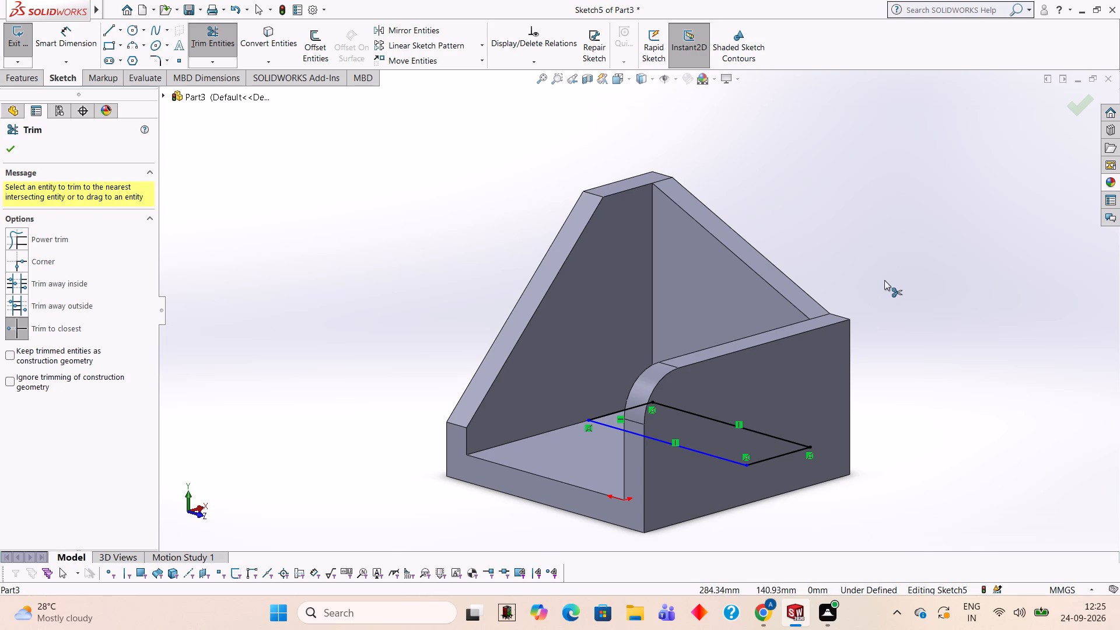
pyautogui.scroll(2, 884, 293)
pyautogui.moveTo(886, 299); pyautogui.dragTo(898, 329, button='middle')
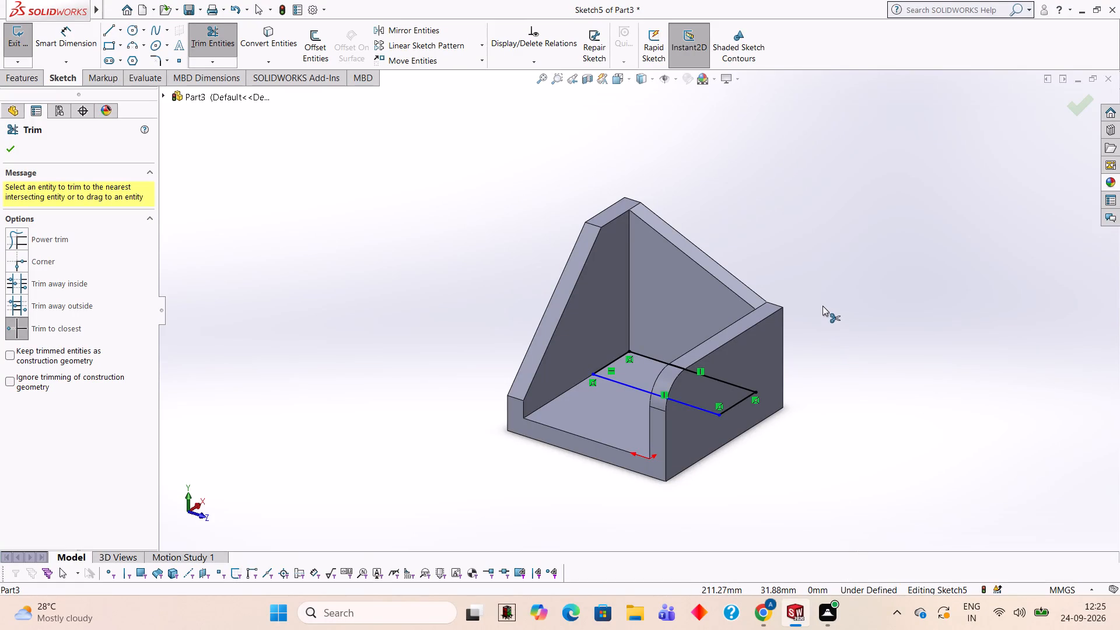
# Undo all features and sketches back to the first profile sketch, including its 38 mm circle and the short extension of its upper line.
pyautogui.hotkey('ctrl', 'z')
pyautogui.hotkey('ctrl', 'z')
pyautogui.hotkey('ctrl', 'z')
pyautogui.hotkey('ctrl', 'z')
pyautogui.hotkey('ctrl', 'z')
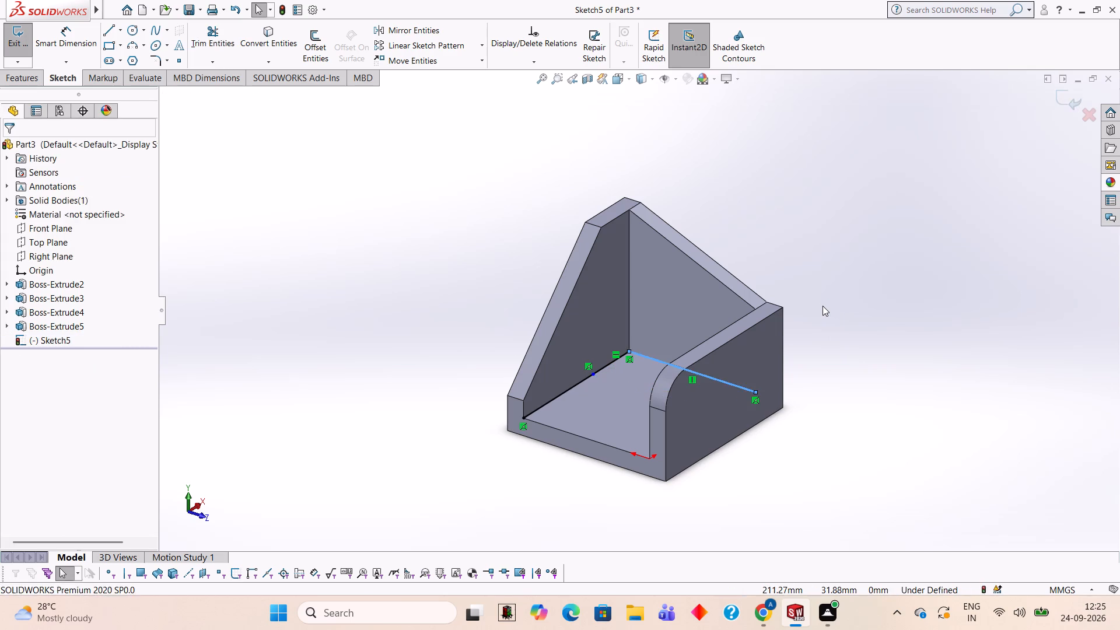
pyautogui.hotkey('ctrl', 'z')
pyautogui.hotkey('ctrl', 'z')
pyautogui.hotkey('ctrl', 'z')
pyautogui.hotkey('ctrl', 'z')
pyautogui.hotkey('ctrl', 'z')
pyautogui.hotkey('ctrl', 'z')
pyautogui.hotkey('ctrl', 'z')
pyautogui.hotkey('ctrl', 'z')
pyautogui.hotkey('ctrl', 'z')
pyautogui.hotkey('ctrl', 'z')
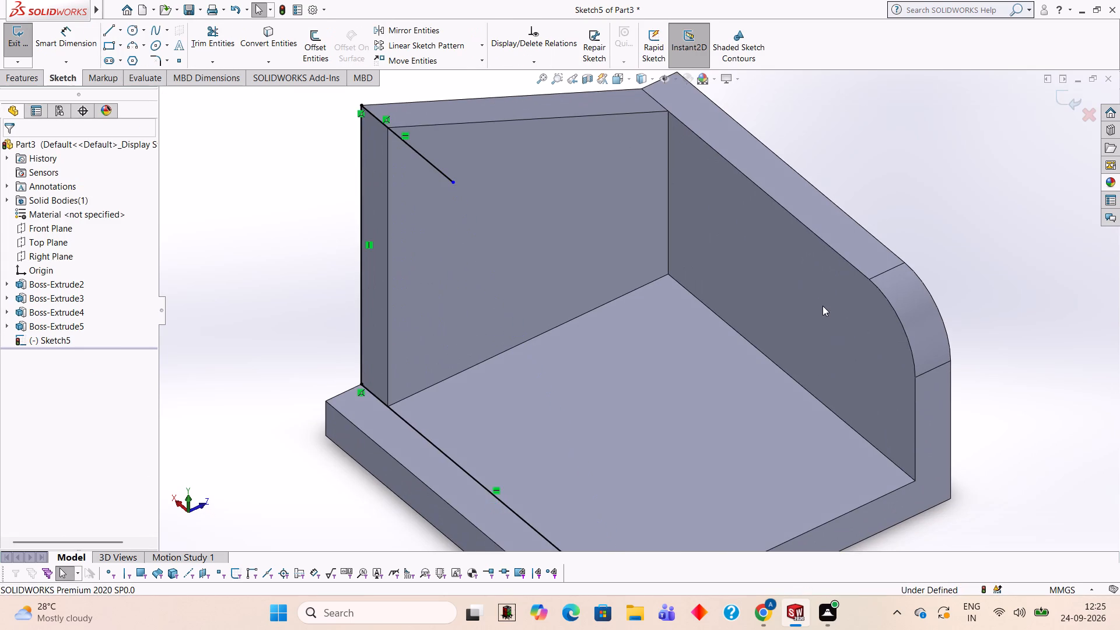
pyautogui.hotkey('ctrl', 'z')
pyautogui.hotkey('ctrl', 'z')
pyautogui.hotkey('ctrl', 'z')
pyautogui.hotkey('ctrl', 'z')
pyautogui.hotkey('ctrl', 'z')
pyautogui.hotkey('ctrl', 'z')
pyautogui.hotkey('ctrl', 'z')
pyautogui.hotkey('ctrl', 'z')
pyautogui.hotkey('ctrl', 'z')
pyautogui.hotkey('ctrl', 'z')
pyautogui.hotkey('ctrl', 'z')
pyautogui.hotkey('ctrl', 'z')
pyautogui.hotkey('ctrl', 'z')
pyautogui.hotkey('ctrl', 'z')
pyautogui.hotkey('ctrl', 'z')
pyautogui.hotkey('ctrl', 'z')
pyautogui.hotkey('ctrl', 'z')
pyautogui.hotkey('ctrl', 'z')
pyautogui.hotkey('ctrl', 'z')
pyautogui.hotkey('ctrl', 'z')
pyautogui.hotkey('ctrl', 'z')
pyautogui.hotkey('ctrl', 'z')
pyautogui.hotkey('ctrl', 'z')
pyautogui.hotkey('ctrl', 'z')
pyautogui.hotkey('ctrl', 'z')
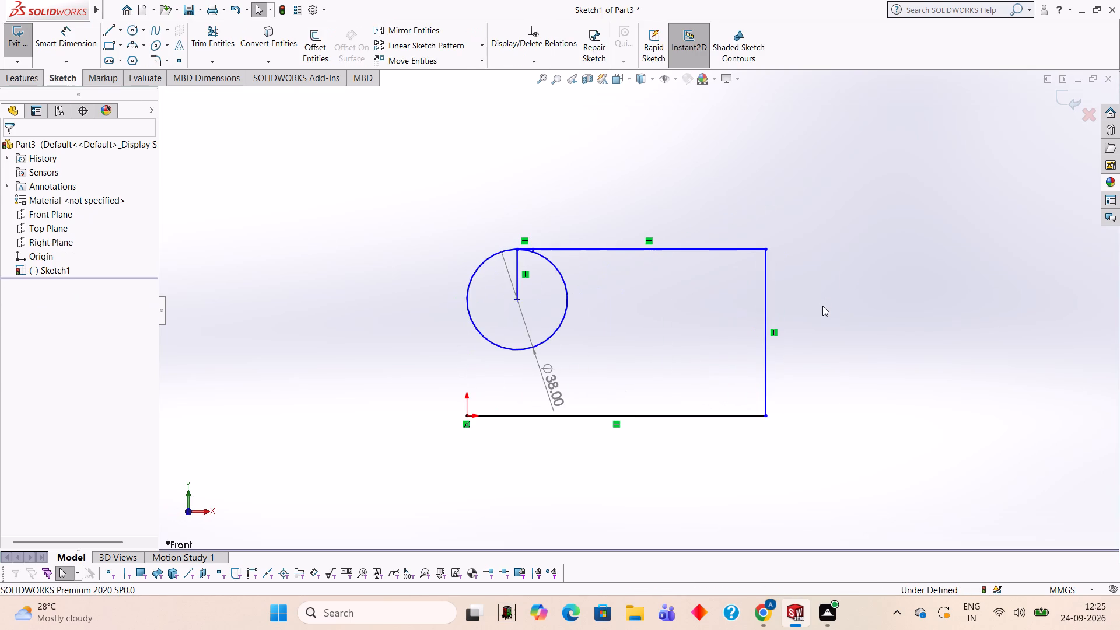
pyautogui.hotkey('ctrl', 'z')
pyautogui.hotkey('ctrl', 'z')
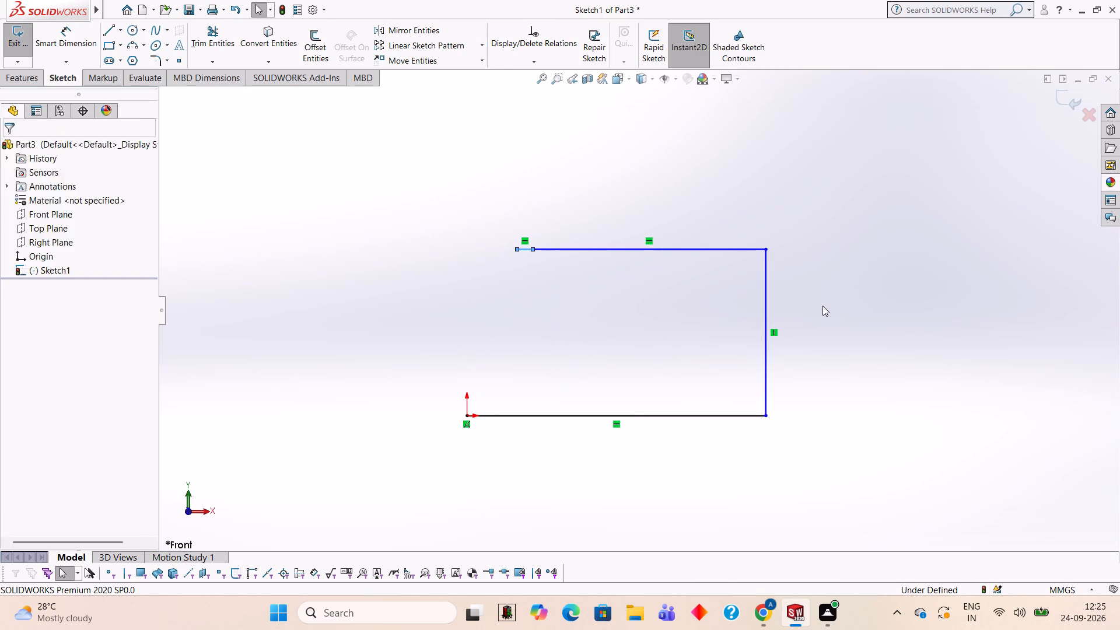
pyautogui.hotkey('ctrl', 'z')
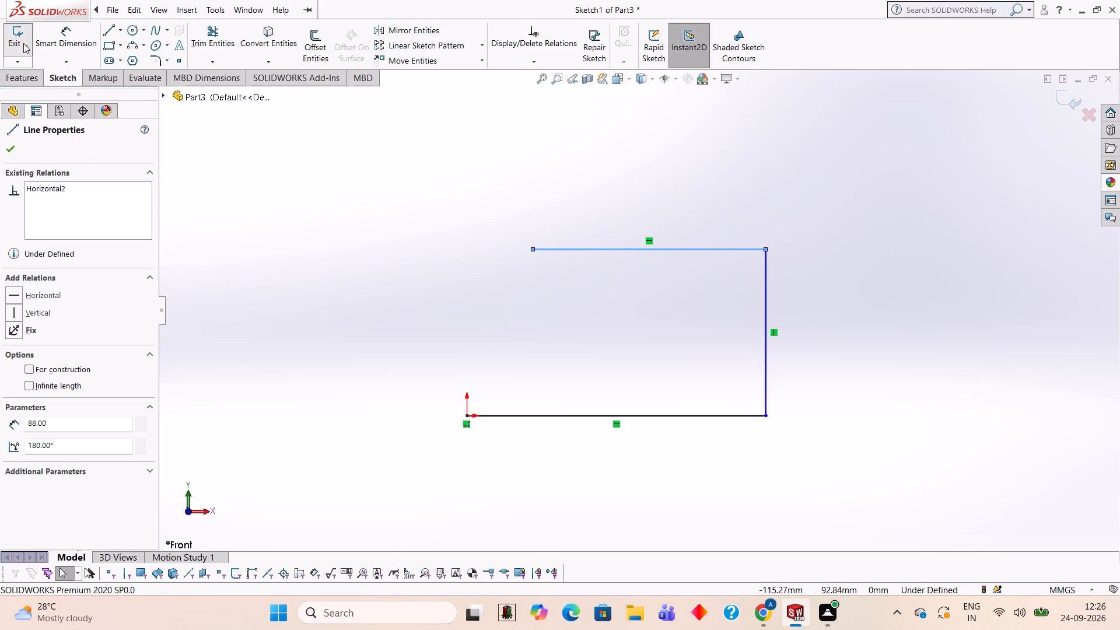
# Draw a 25 mm vertical line down from the 88 mm upper line's free end and a 50 mm diameter circle centred on its lower end.
pyautogui.click(111, 33)
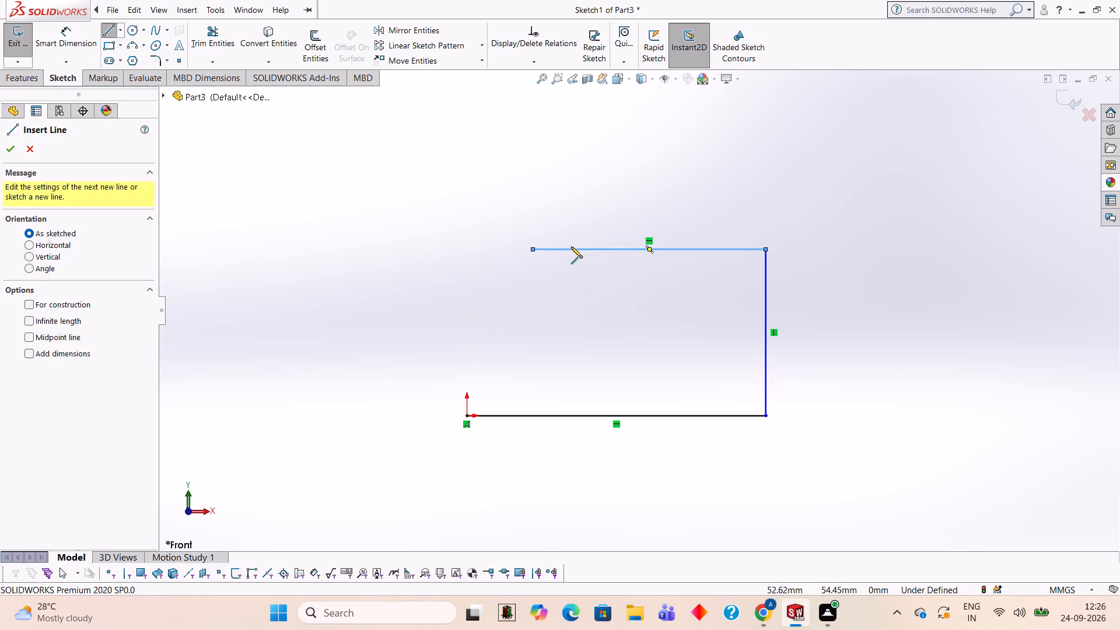
pyautogui.click(532, 249)
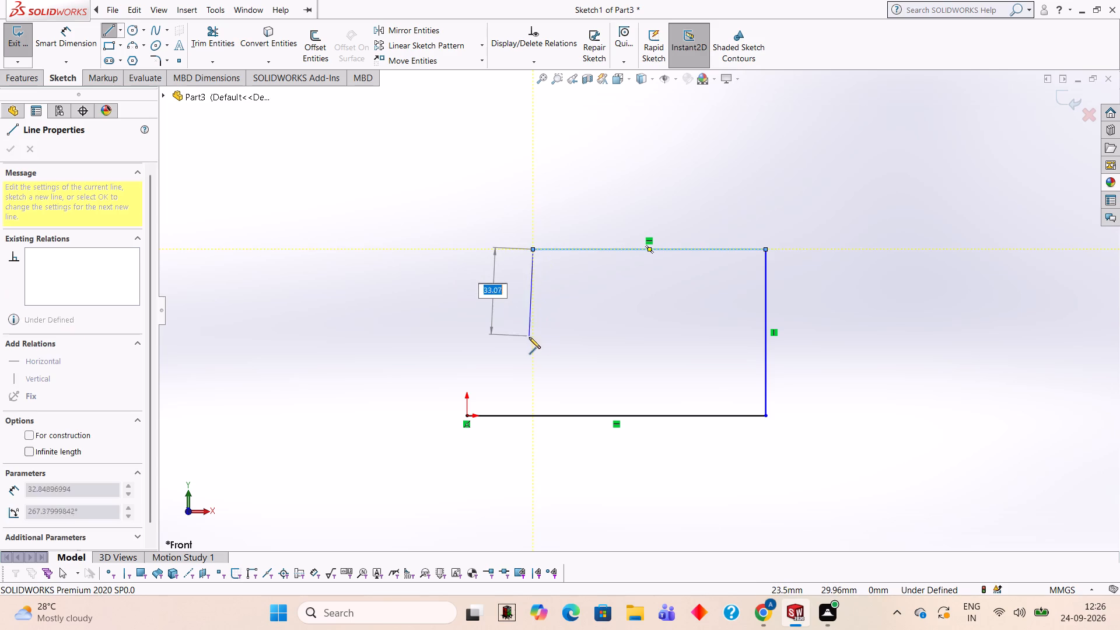
pyautogui.write('25')
pyautogui.press('Return')
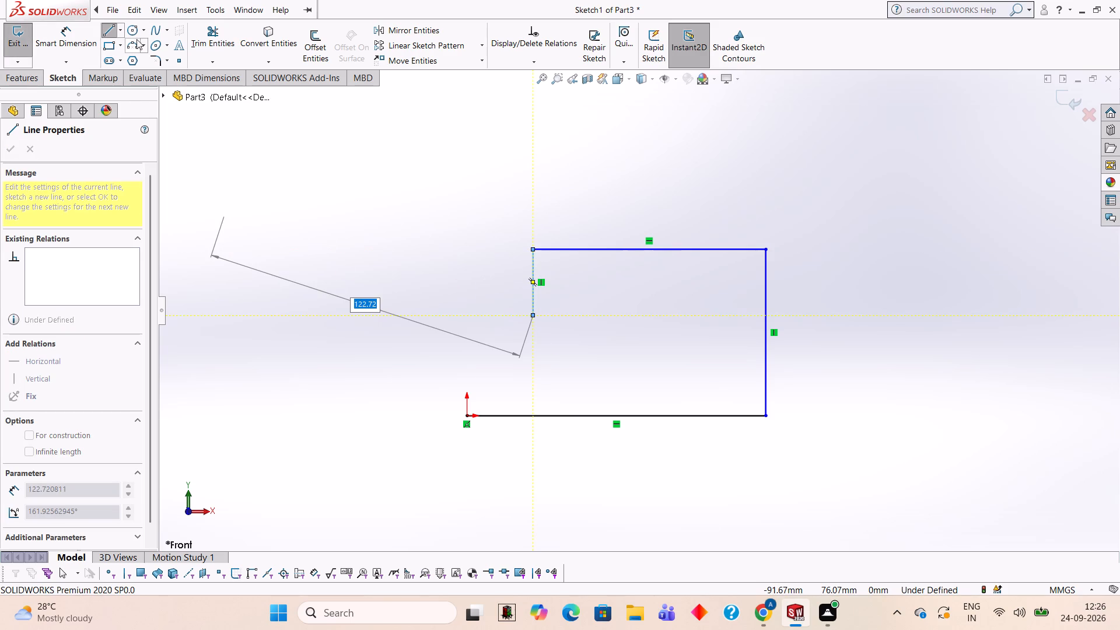
pyautogui.click(131, 32)
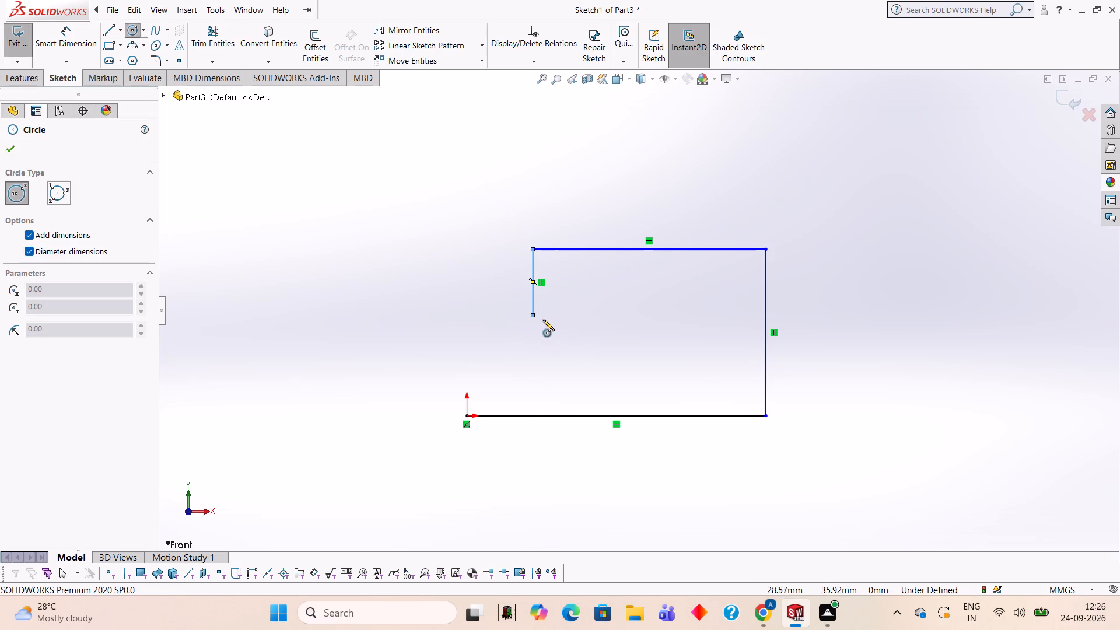
pyautogui.click(530, 315)
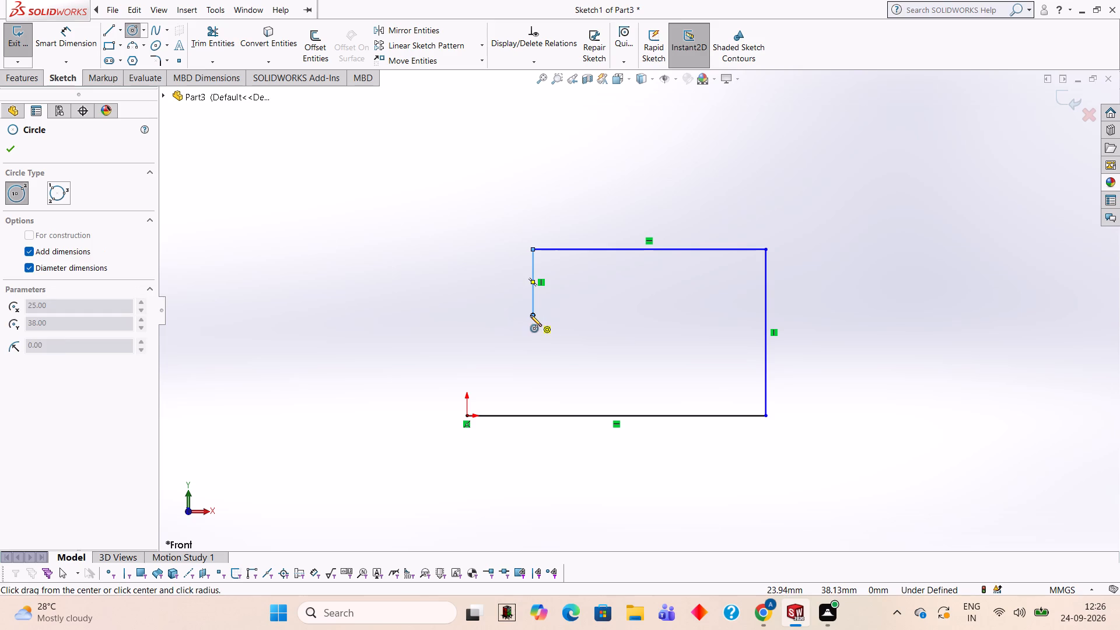
pyautogui.write('50')
pyautogui.press('Return')
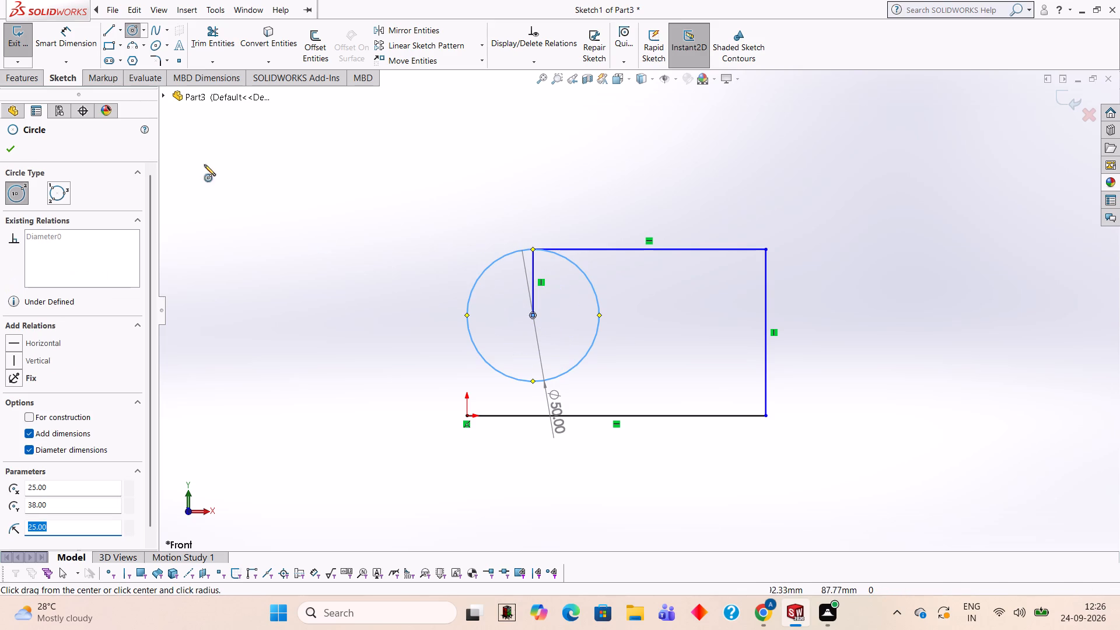
# Draw a 38 mm vertical line from the origin up to the nearest quadrant point of the 50 mm circle.
pyautogui.click(115, 27)
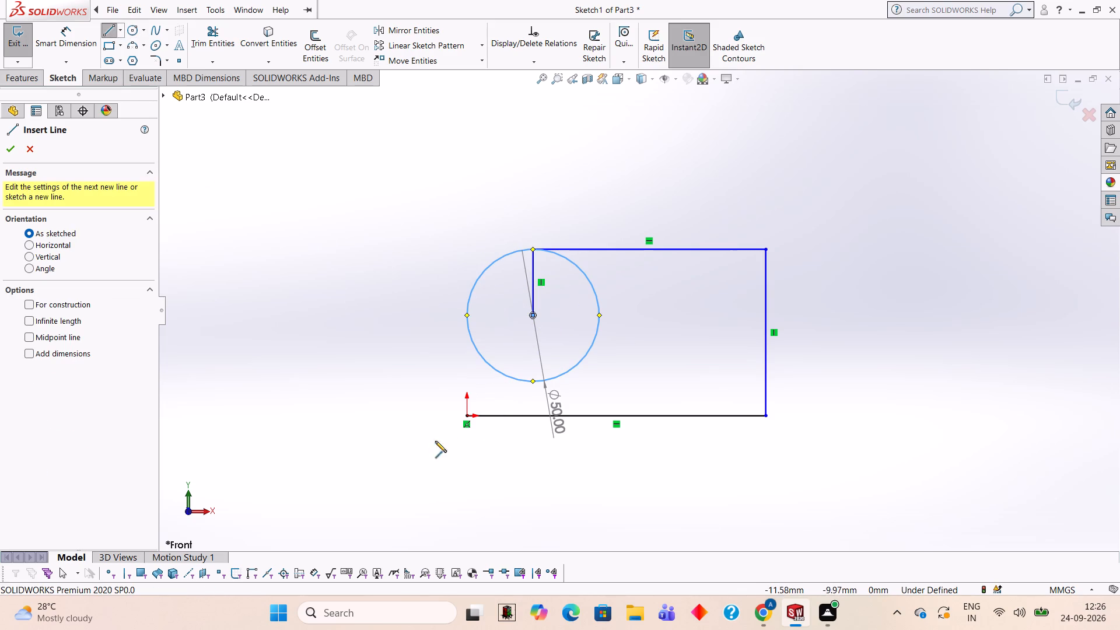
pyautogui.click(467, 418)
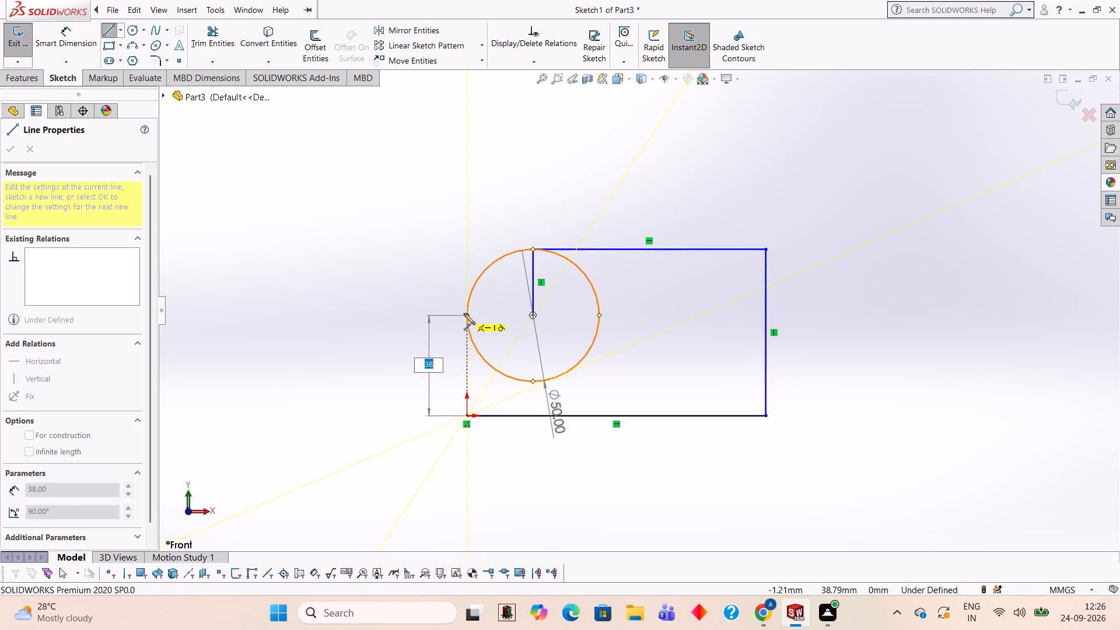
pyautogui.click(465, 314)
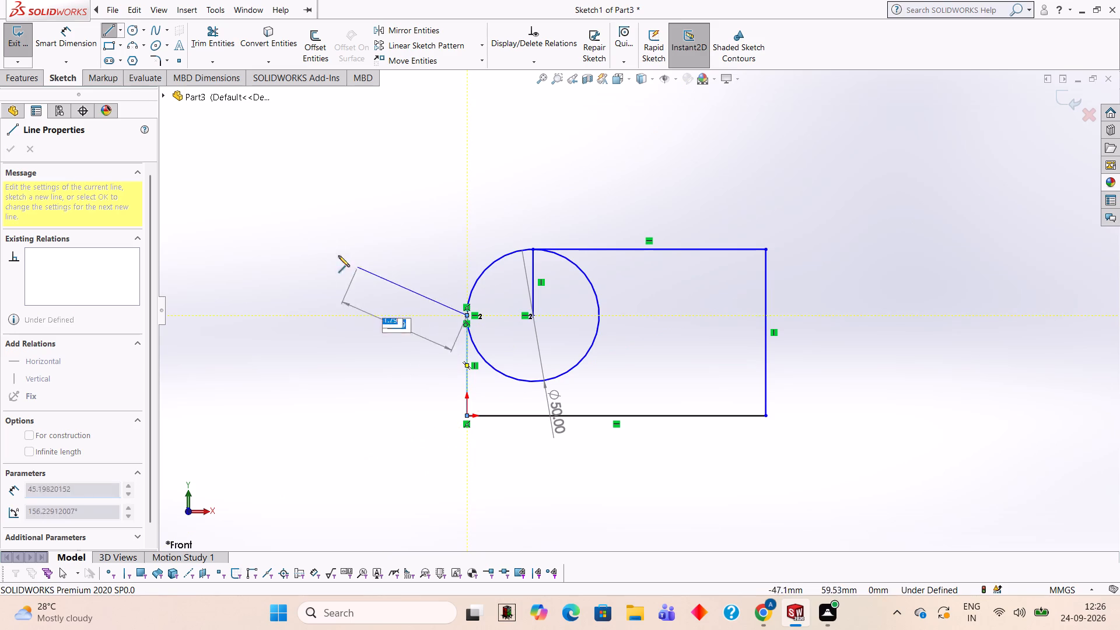
# Trim away the inner part of the circle and the 25 mm vertical line, leaving only the rounded corner arc.
pyautogui.click(227, 50)
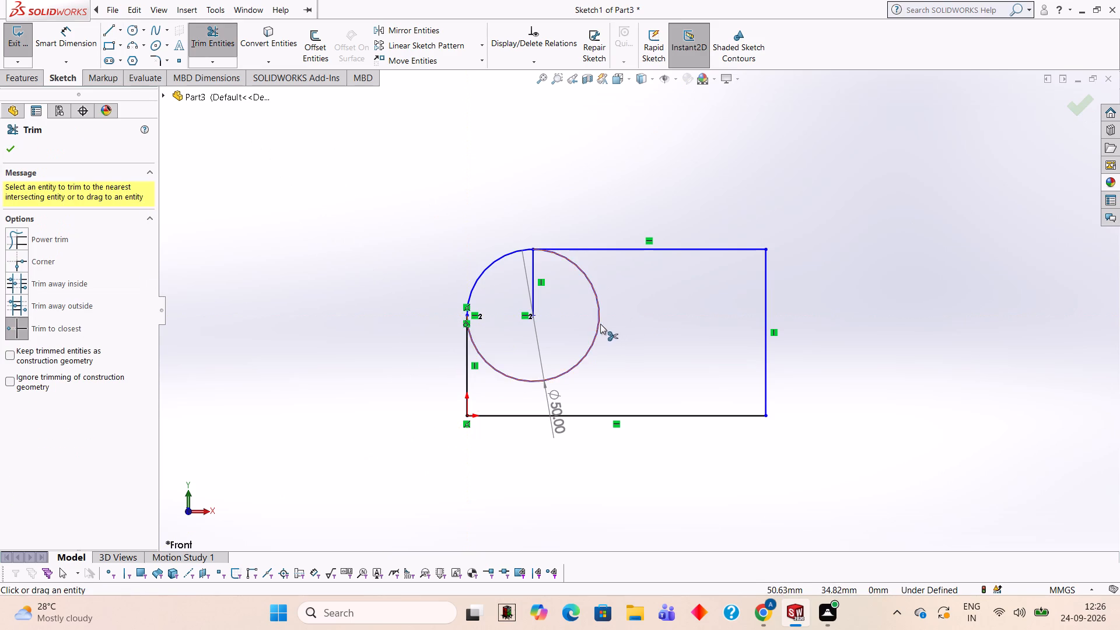
pyautogui.click(598, 324)
pyautogui.click(529, 271)
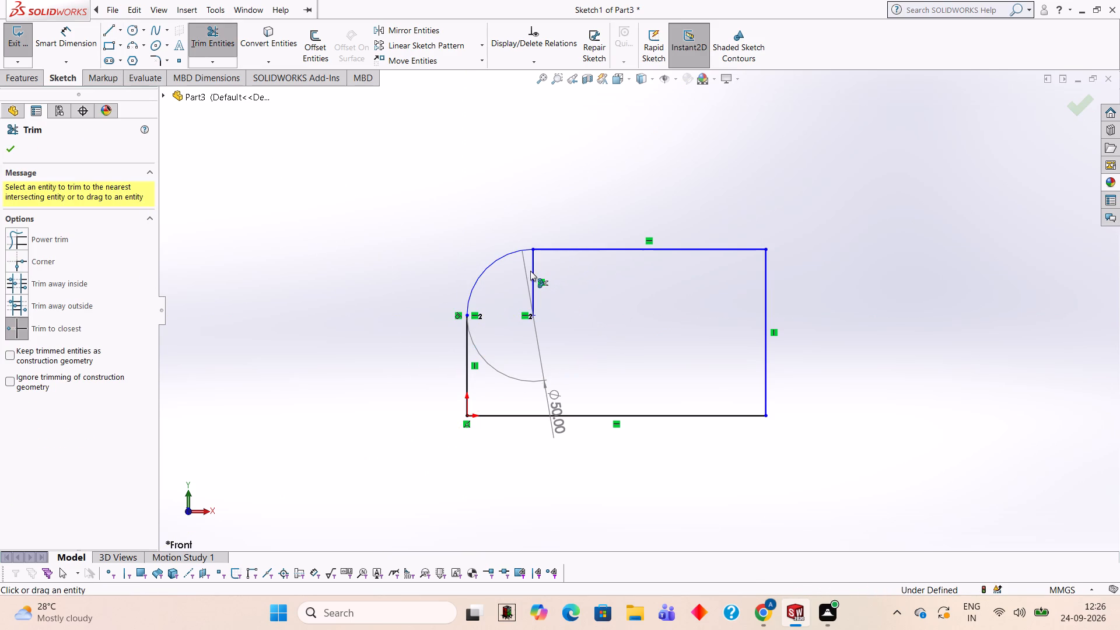
pyautogui.click(533, 271)
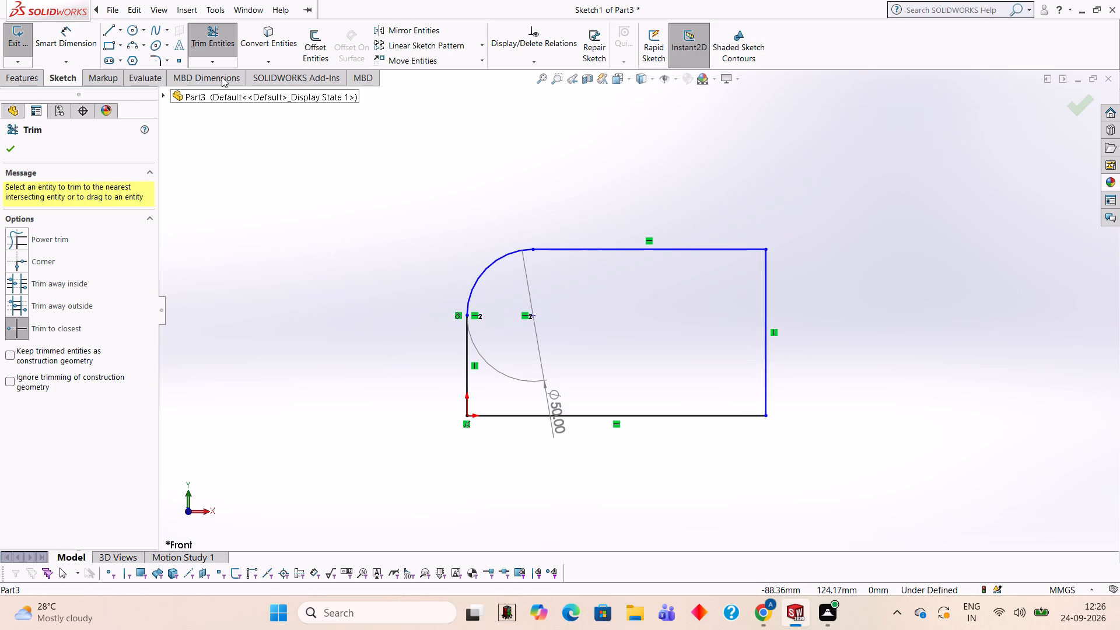
# Dimension the radius of the profile's rounded corner arc.
pyautogui.click(84, 34)
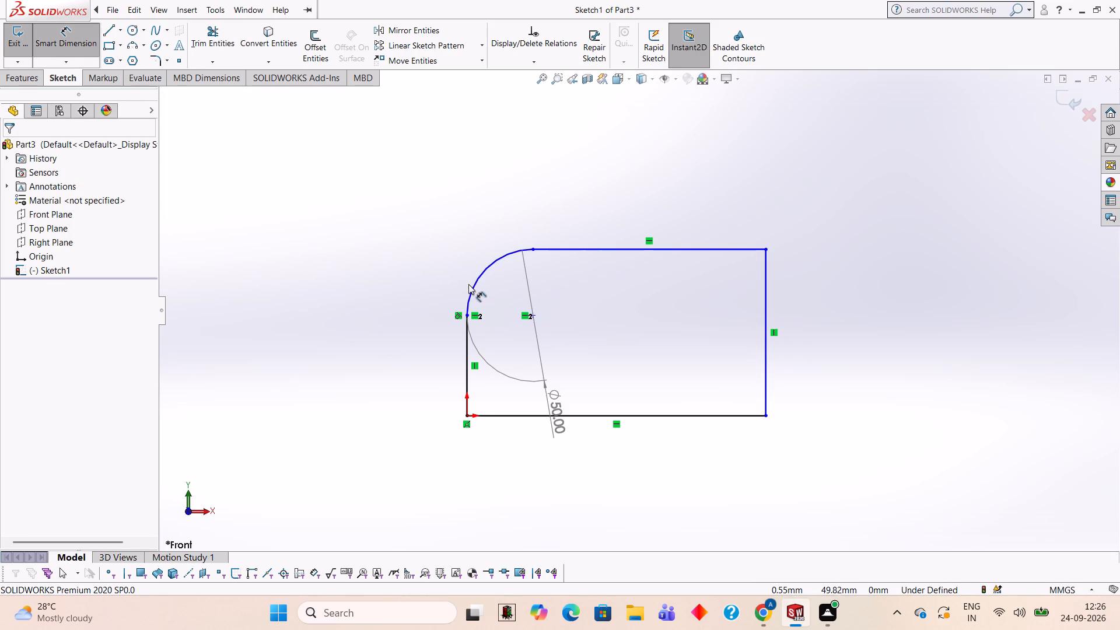
pyautogui.click(471, 288)
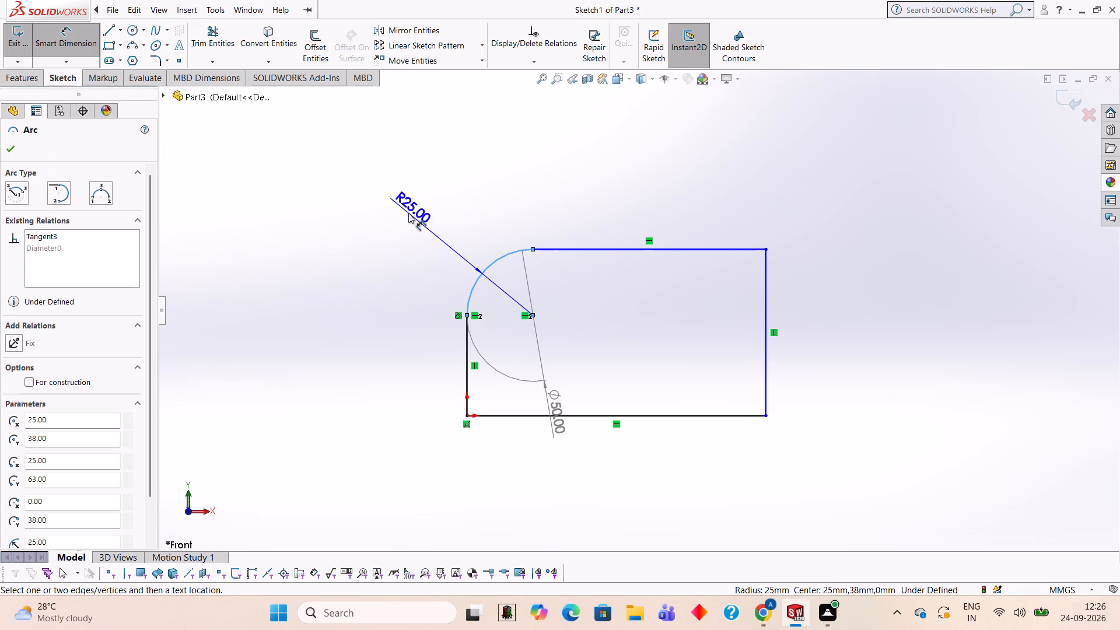
pyautogui.click(401, 229)
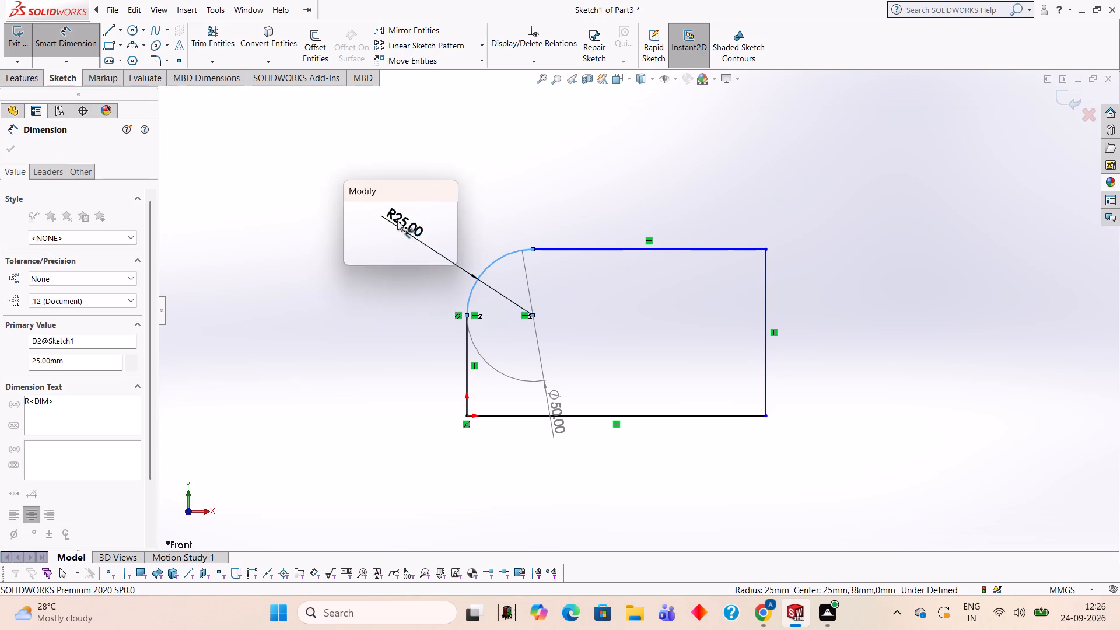
pyautogui.click(348, 212)
pyautogui.click(648, 209)
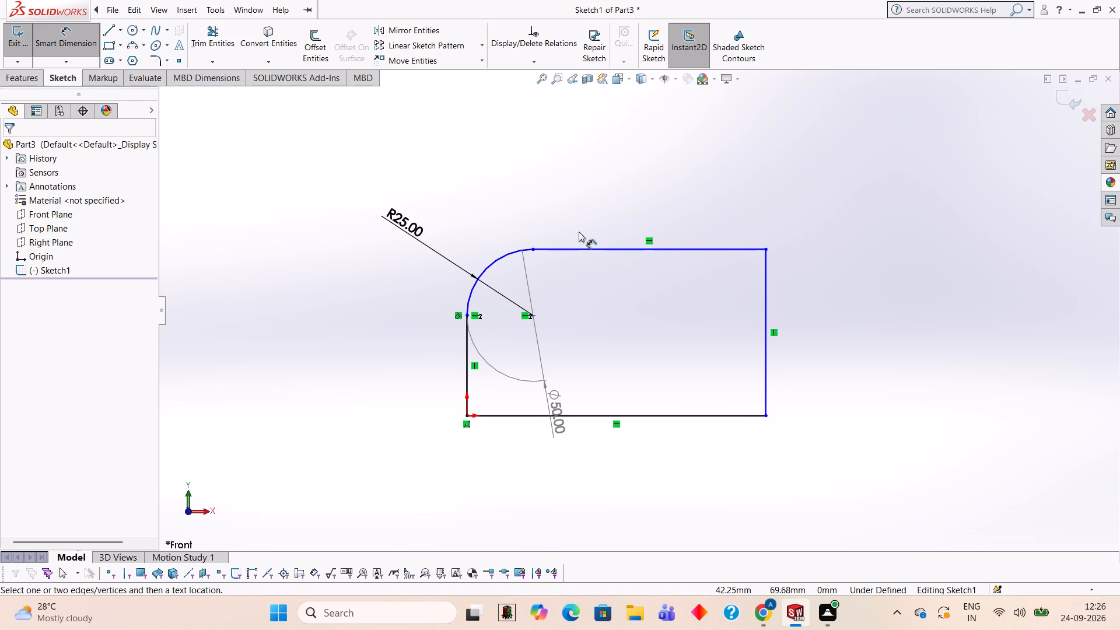
# Extrude the rounded plate profile 11 mm as a blind boss.
pyautogui.click(38, 73)
pyautogui.click(22, 40)
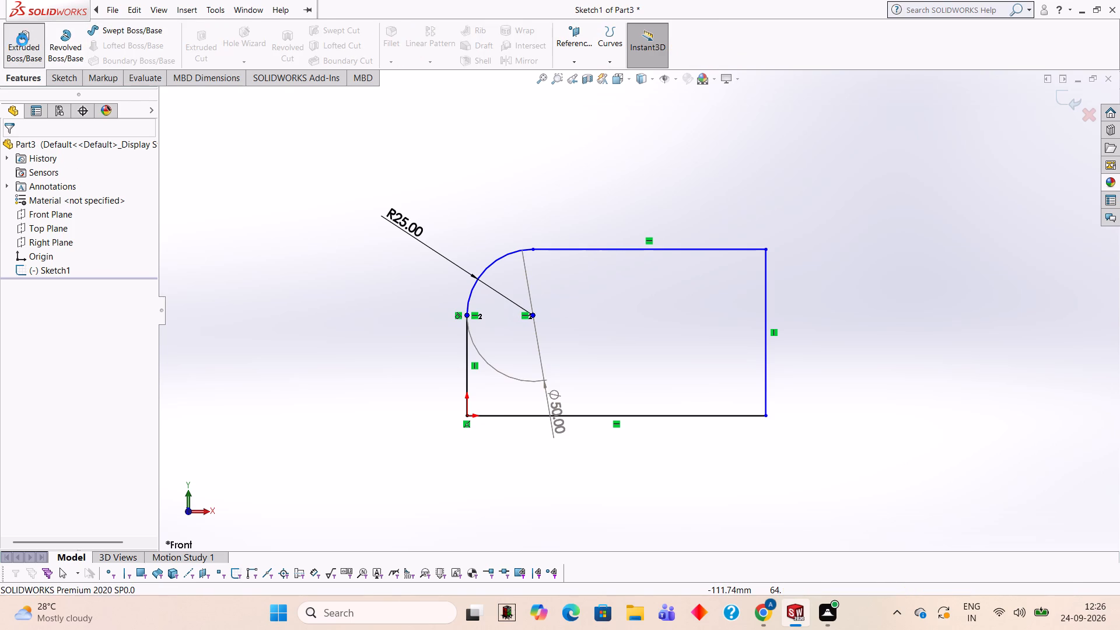
pyautogui.click(15, 148)
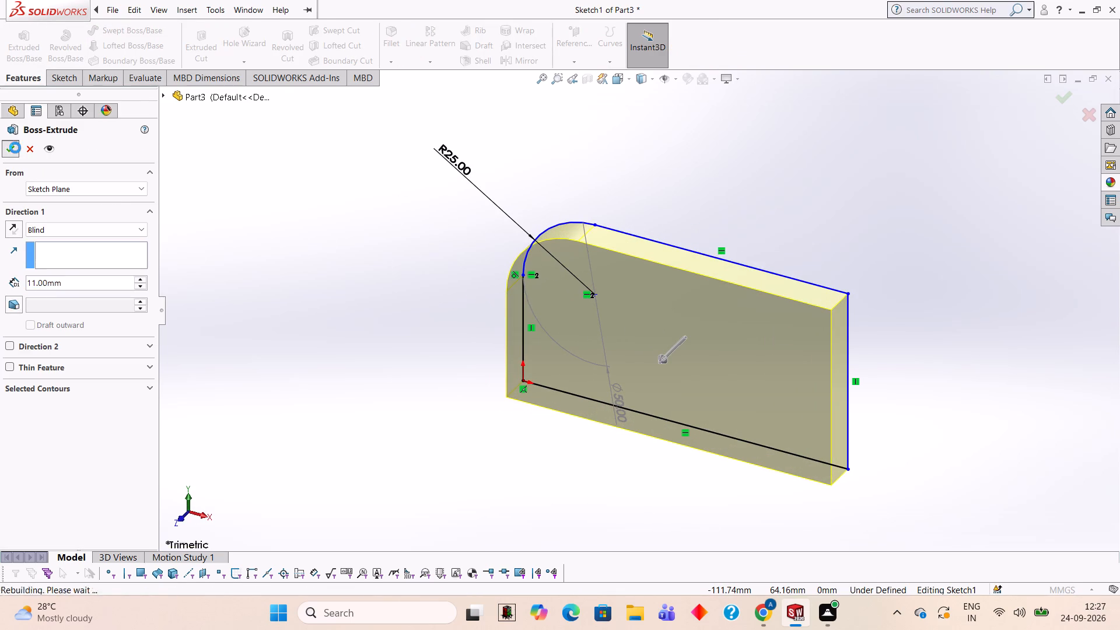
pyautogui.click(314, 246)
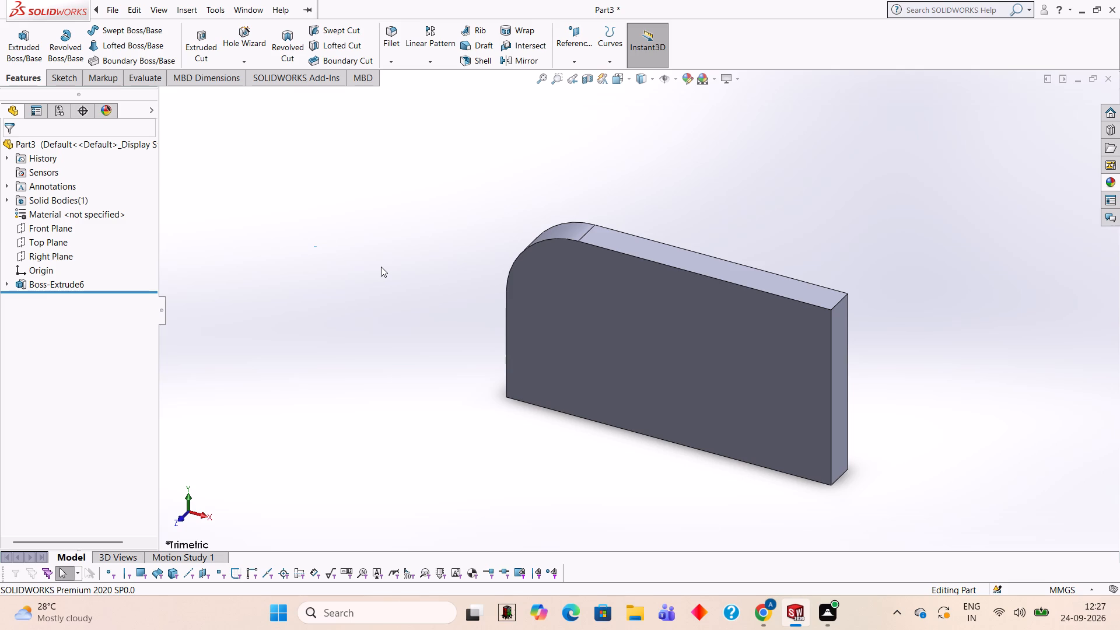
# On the plate's square end face, sketch a 76 mm horizontal line from the origin and a 100 mm vertical line up from its end.
pyautogui.moveTo(388, 257); pyautogui.dragTo(579, 257, button='middle')
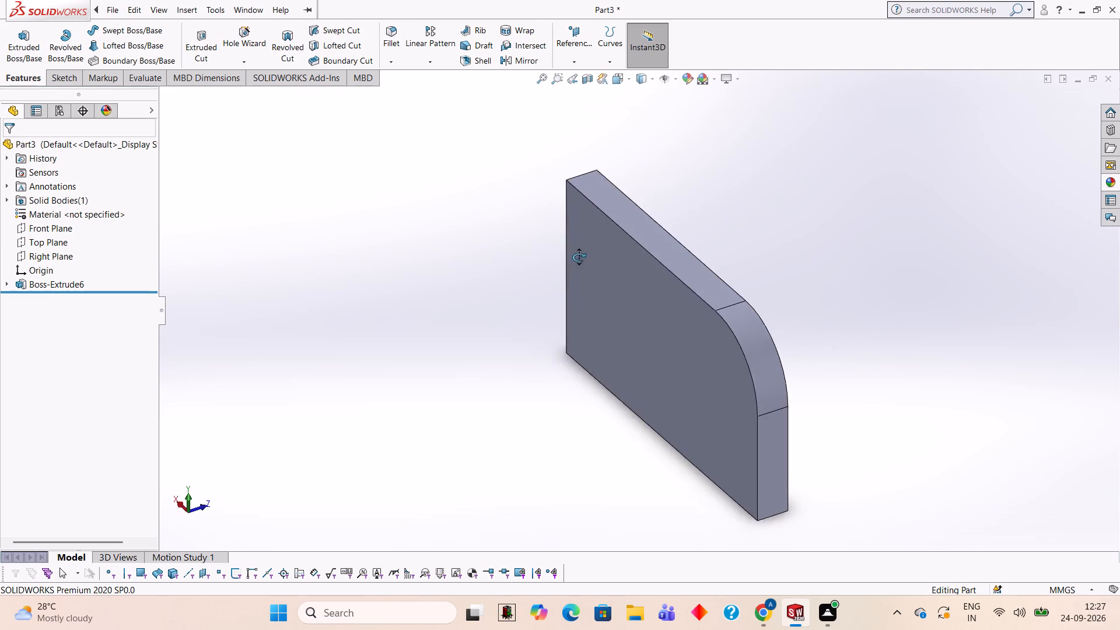
pyautogui.moveTo(579, 257); pyautogui.dragTo(768, 197, button='middle')
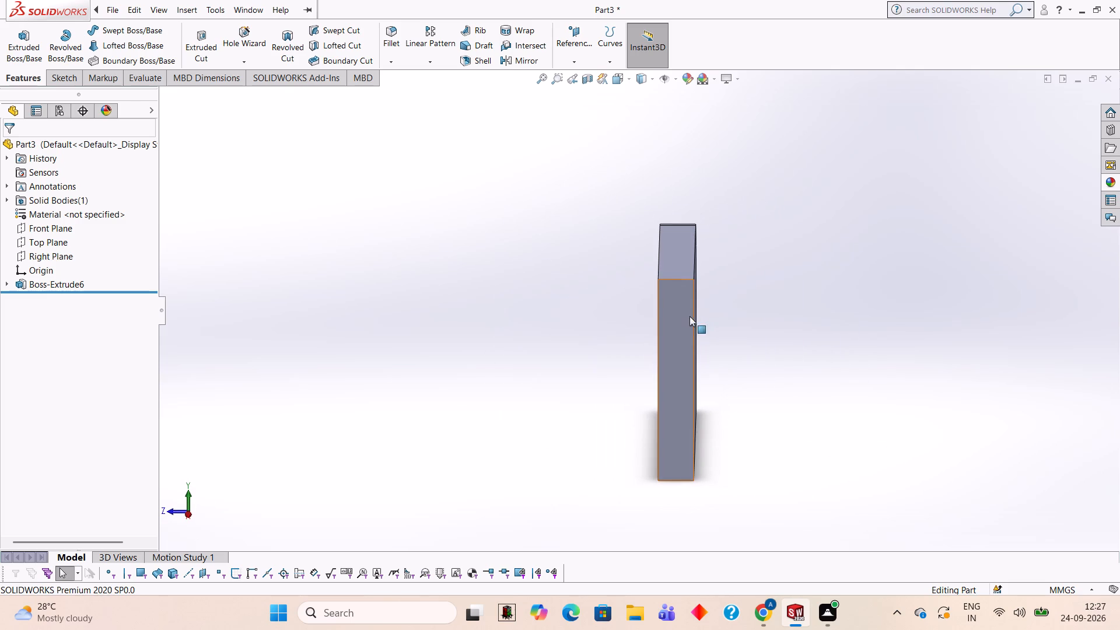
pyautogui.click(681, 318)
pyautogui.click(725, 280)
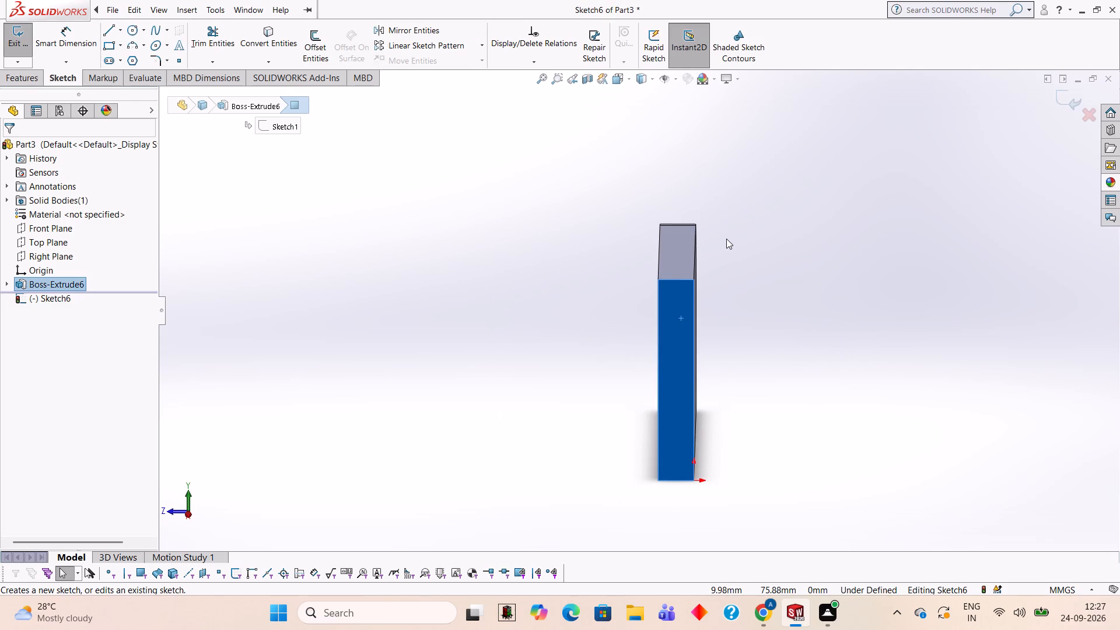
pyautogui.hotkey('ctrl', '8')
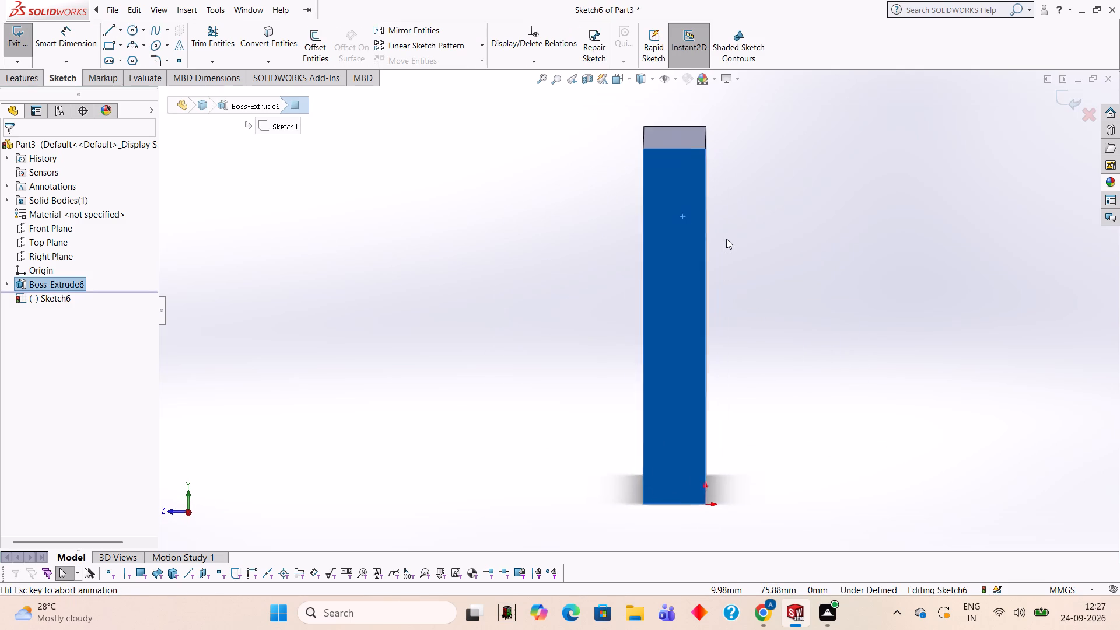
pyautogui.scroll(1, 757, 233)
pyautogui.scroll(1, 721, 190)
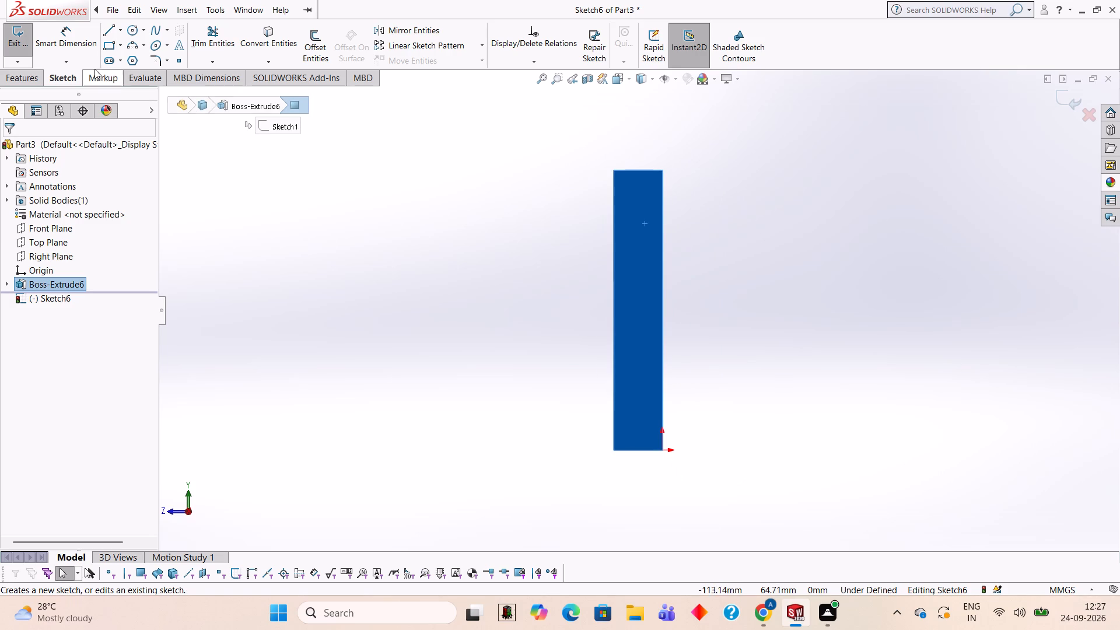
pyautogui.click(110, 32)
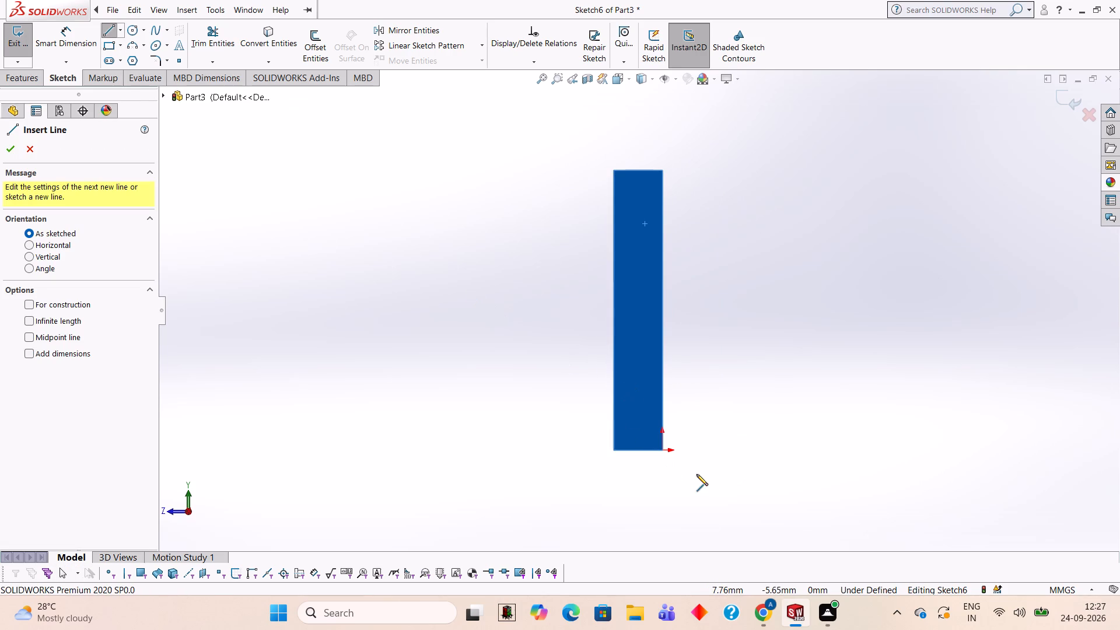
pyautogui.click(660, 449)
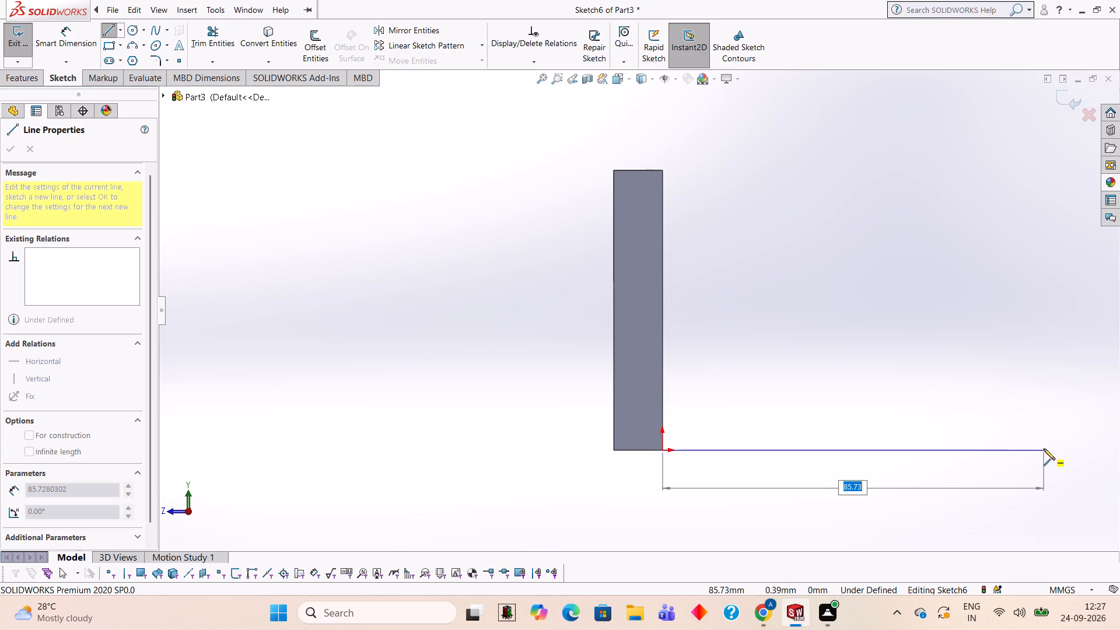
pyautogui.write('76')
pyautogui.press('Return')
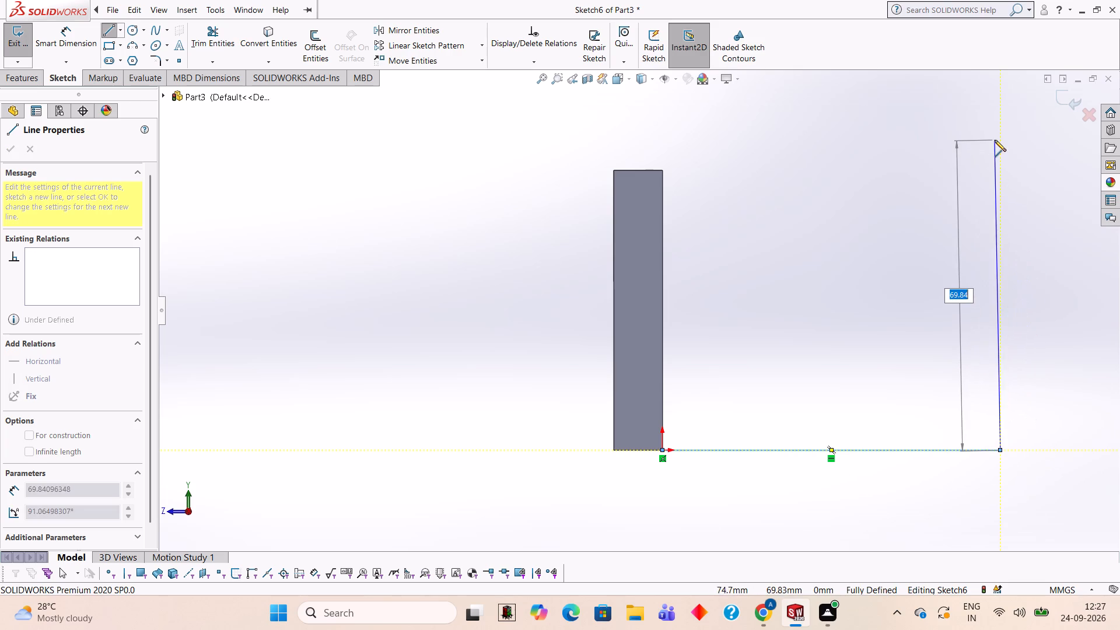
pyautogui.write('100')
pyautogui.press('Return')
# Close the profile with a sloped line to the plate's upper corner and a vertical line down to the origin.
pyautogui.scroll(1, 1003, 133)
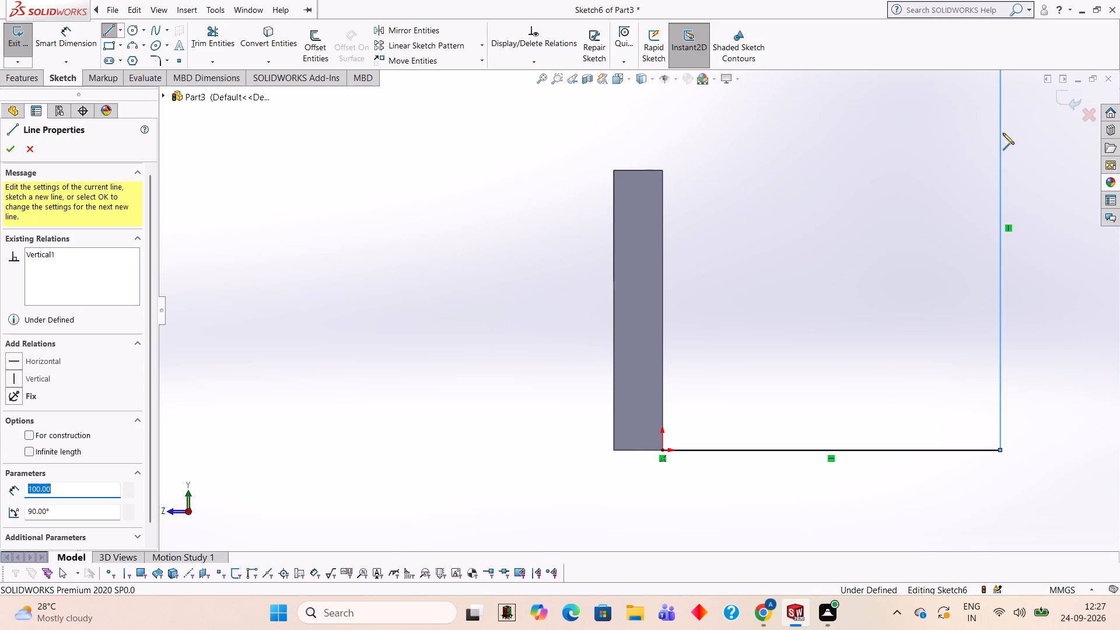
pyautogui.scroll(1, 1003, 133)
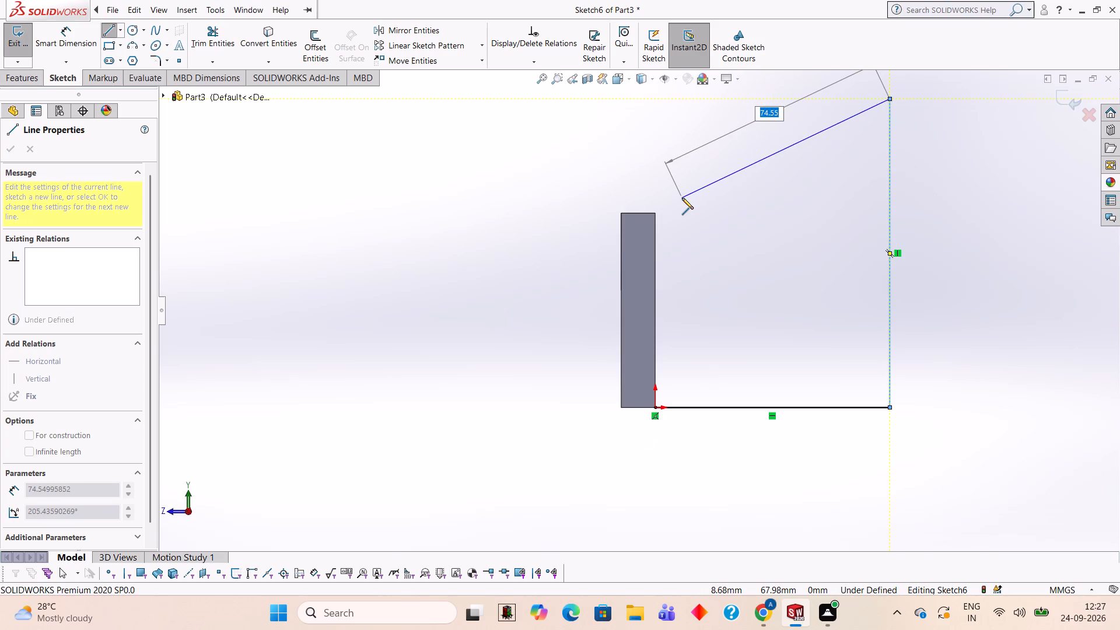
pyautogui.click(654, 213)
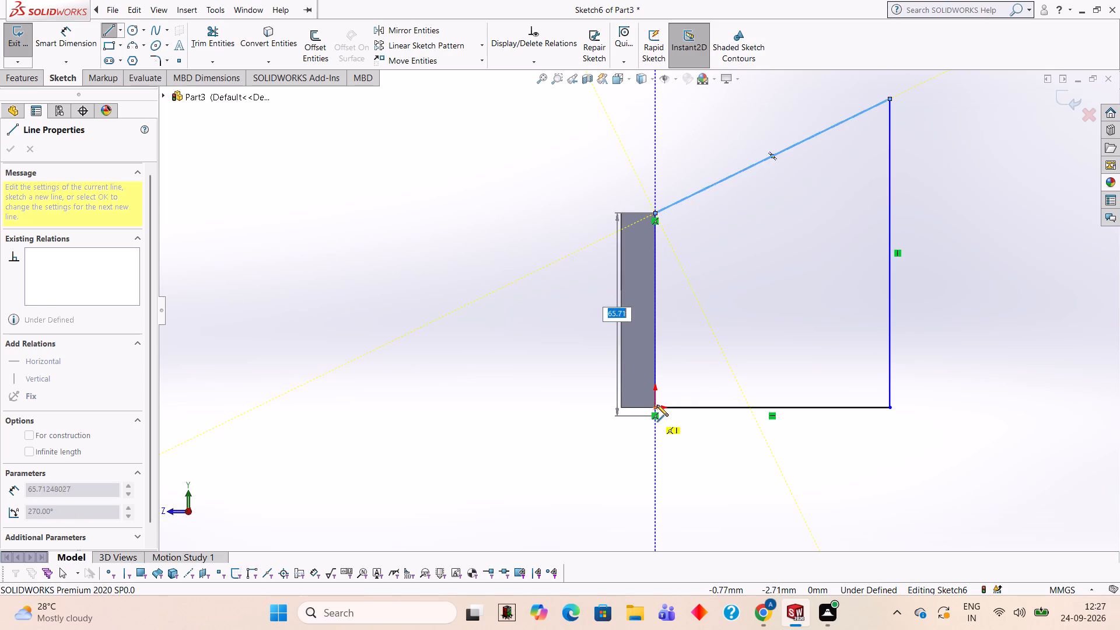
pyautogui.click(654, 407)
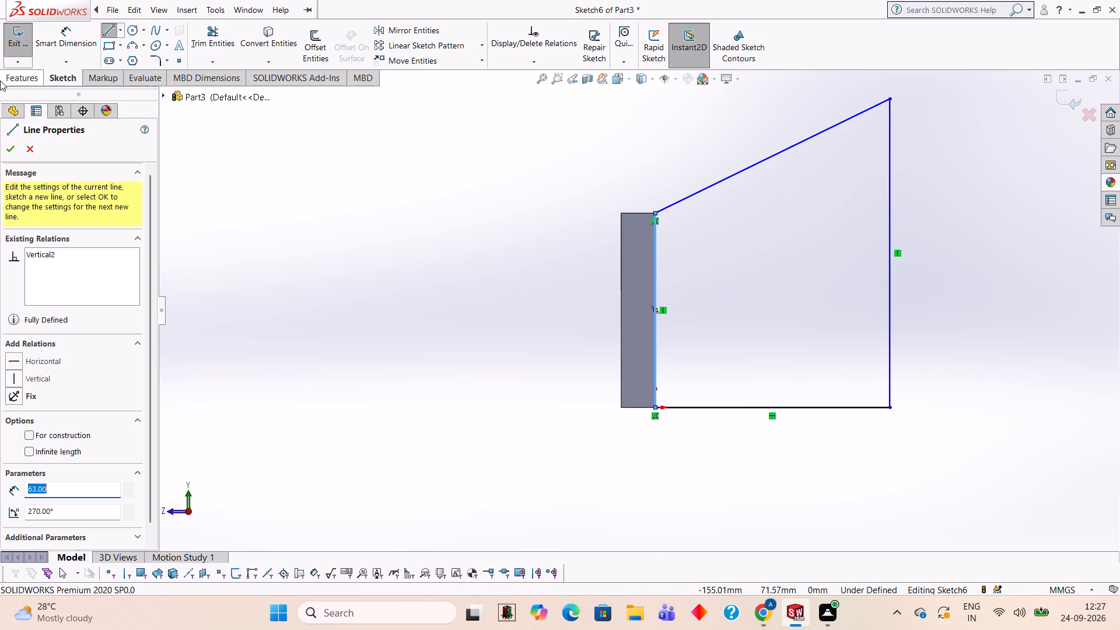
# Extrude the sloped-top profile 11 mm in the reversed direction, inward from the plate's end face.
pyautogui.click(23, 80)
pyautogui.click(28, 51)
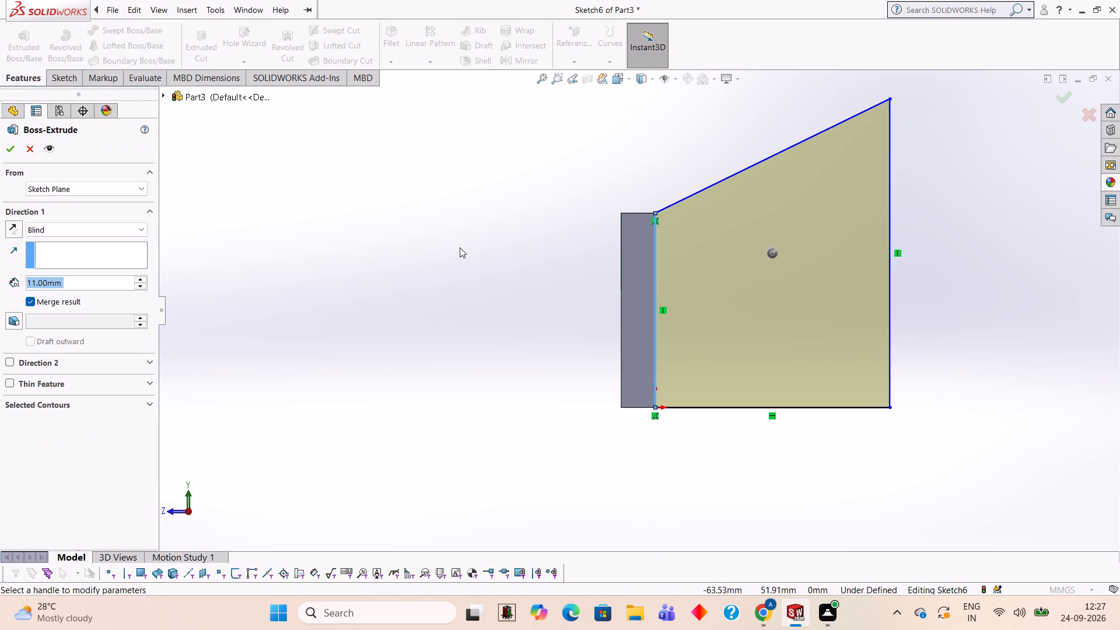
pyautogui.moveTo(460, 247); pyautogui.dragTo(444, 370, button='middle')
pyautogui.click(5, 233)
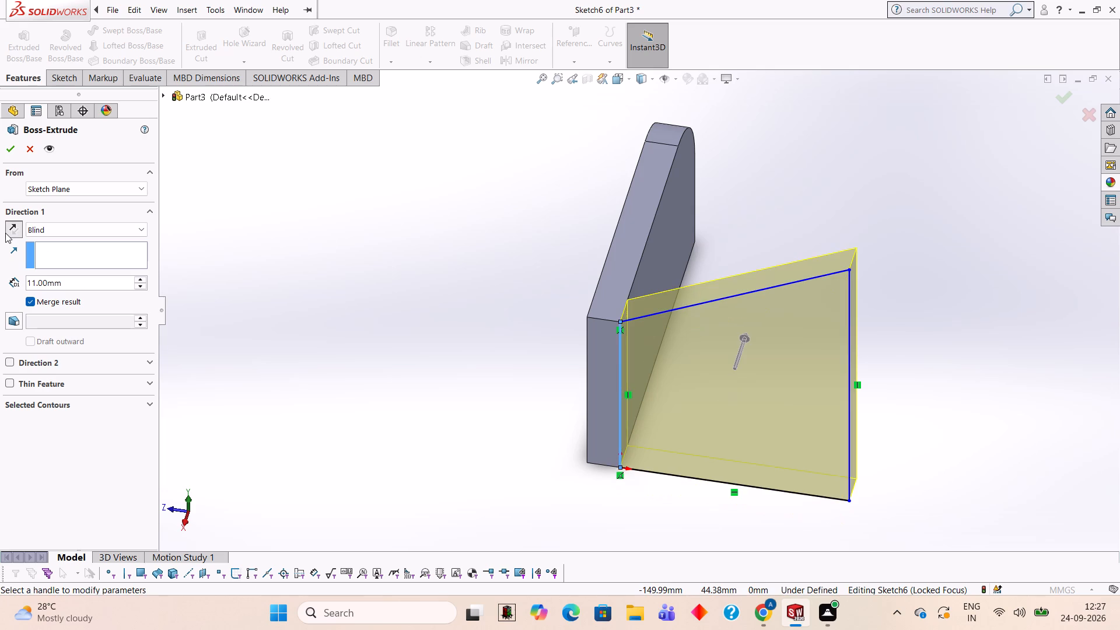
pyautogui.click(7, 151)
pyautogui.click(328, 209)
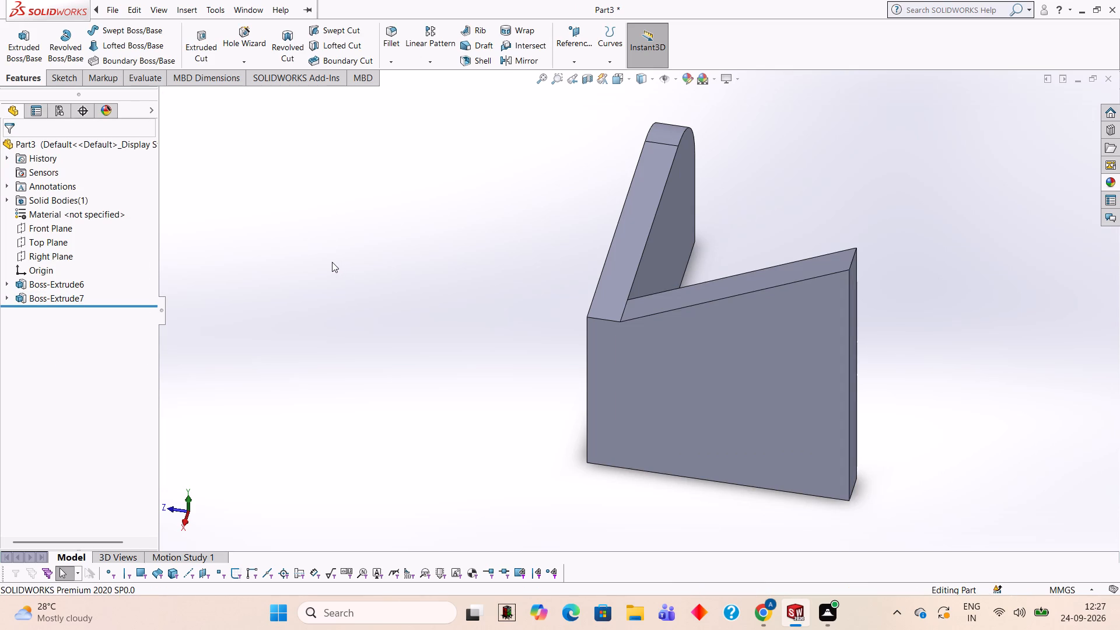
# Start a sketch on the free vertical end face of the sloped-top plate and view it square-on.
pyautogui.moveTo(332, 262); pyautogui.dragTo(609, 240, button='middle')
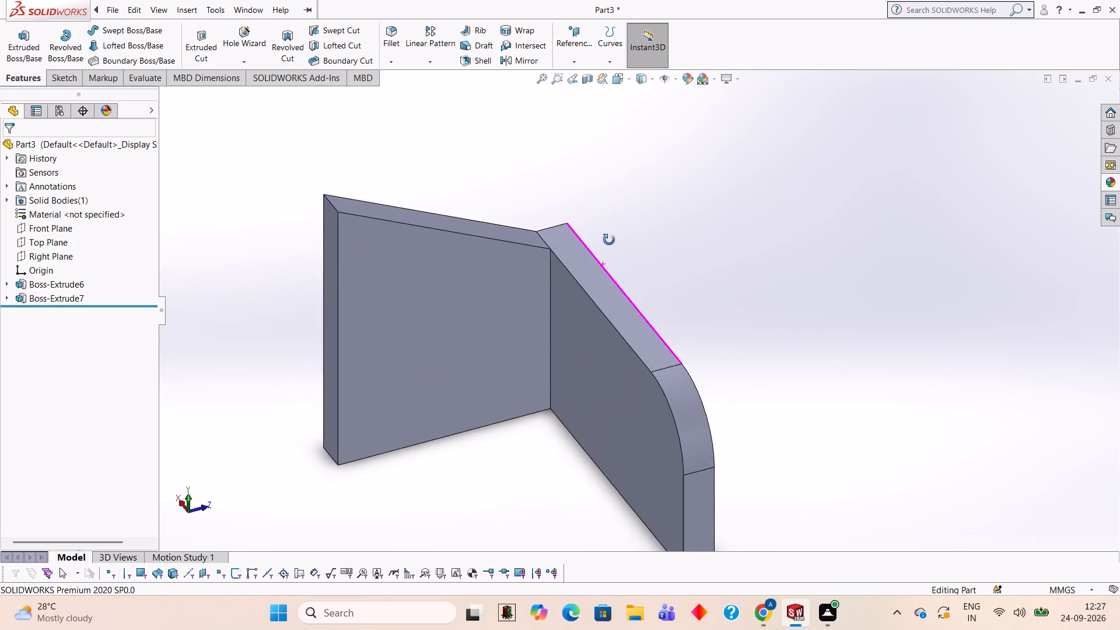
pyautogui.moveTo(609, 240); pyautogui.dragTo(686, 199, button='middle')
pyautogui.click(509, 363)
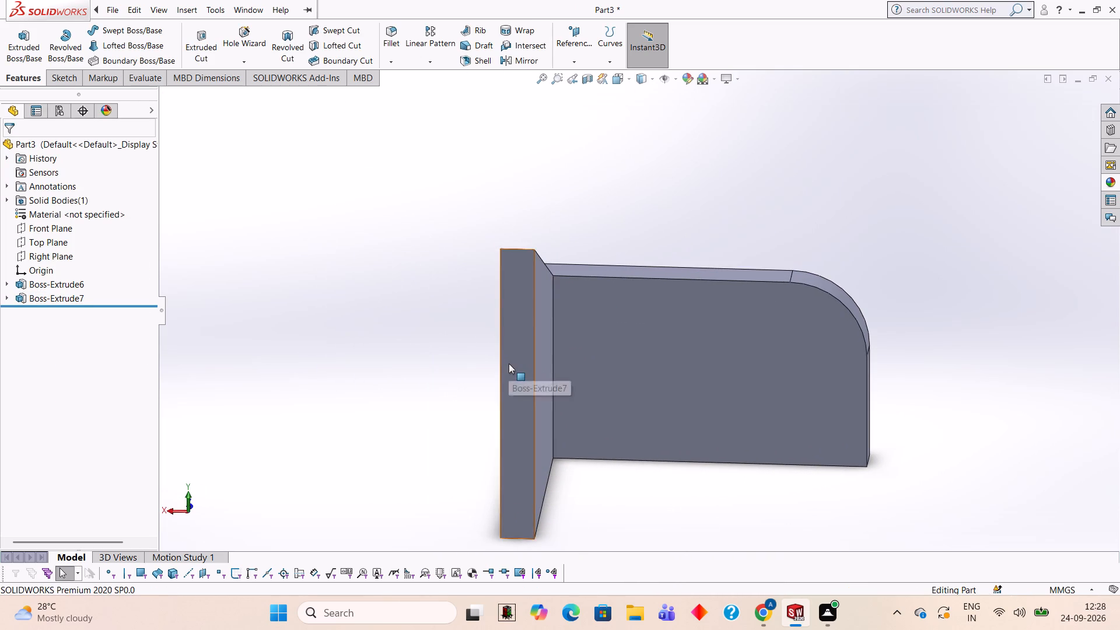
pyautogui.click(566, 328)
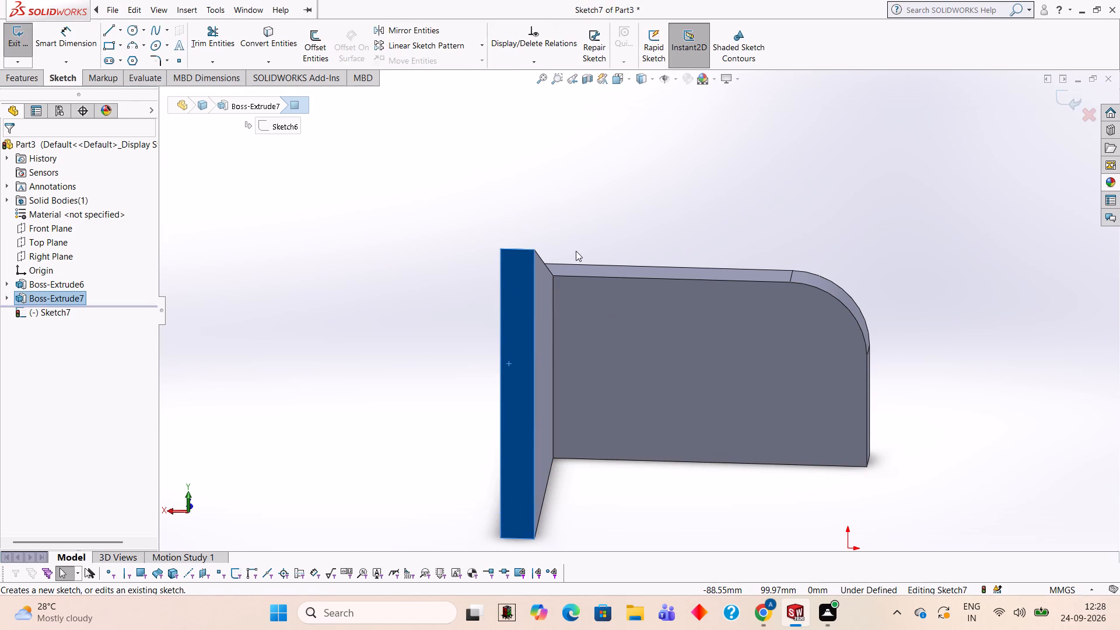
pyautogui.hotkey('ctrl', '8')
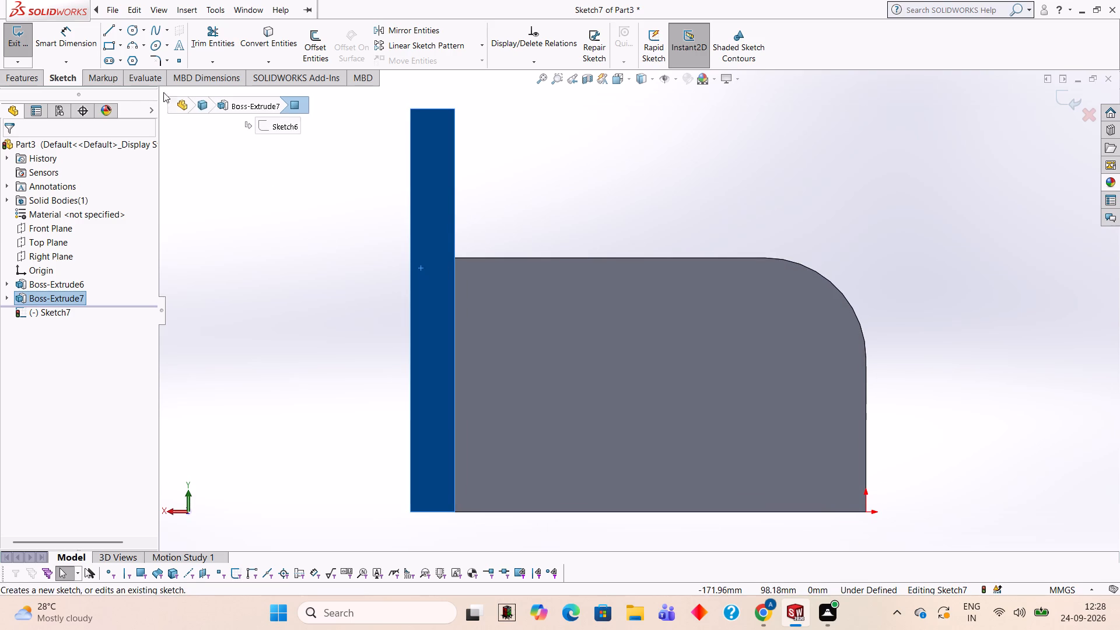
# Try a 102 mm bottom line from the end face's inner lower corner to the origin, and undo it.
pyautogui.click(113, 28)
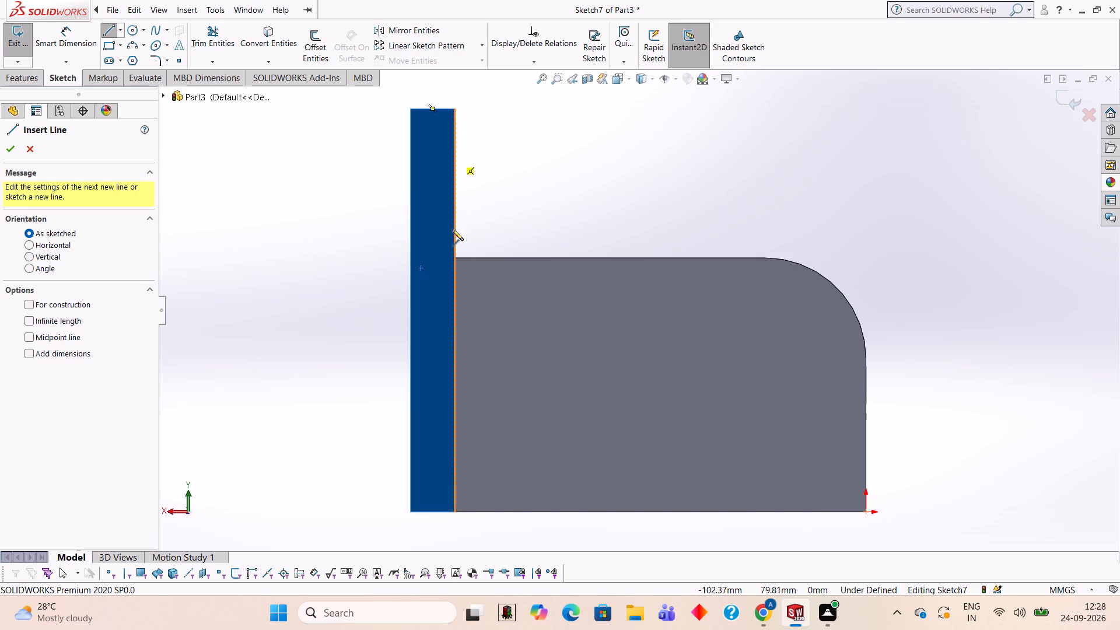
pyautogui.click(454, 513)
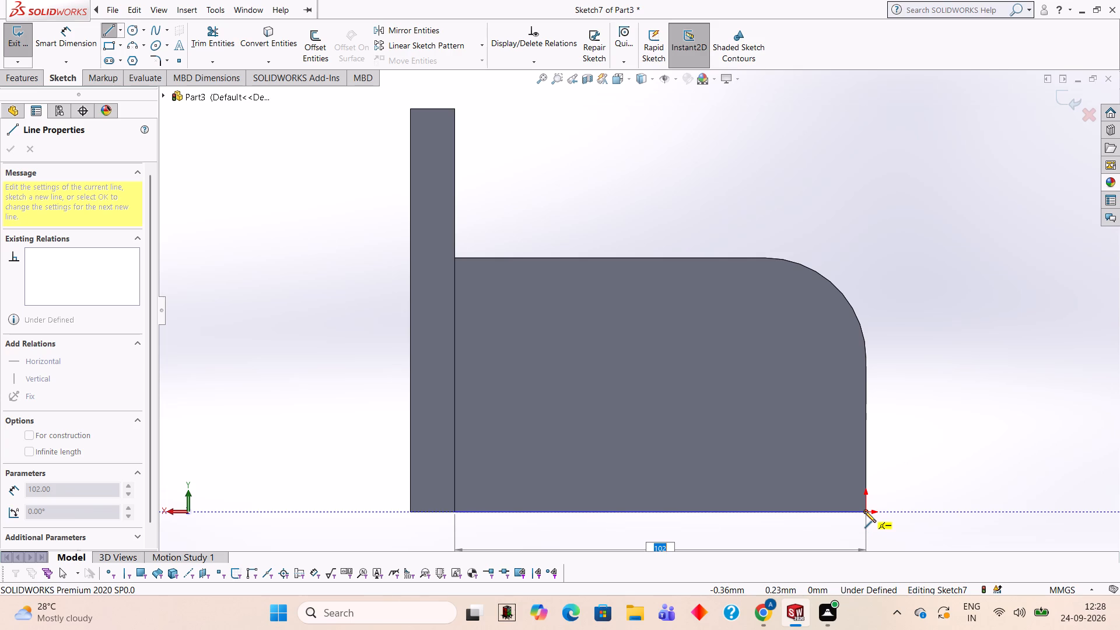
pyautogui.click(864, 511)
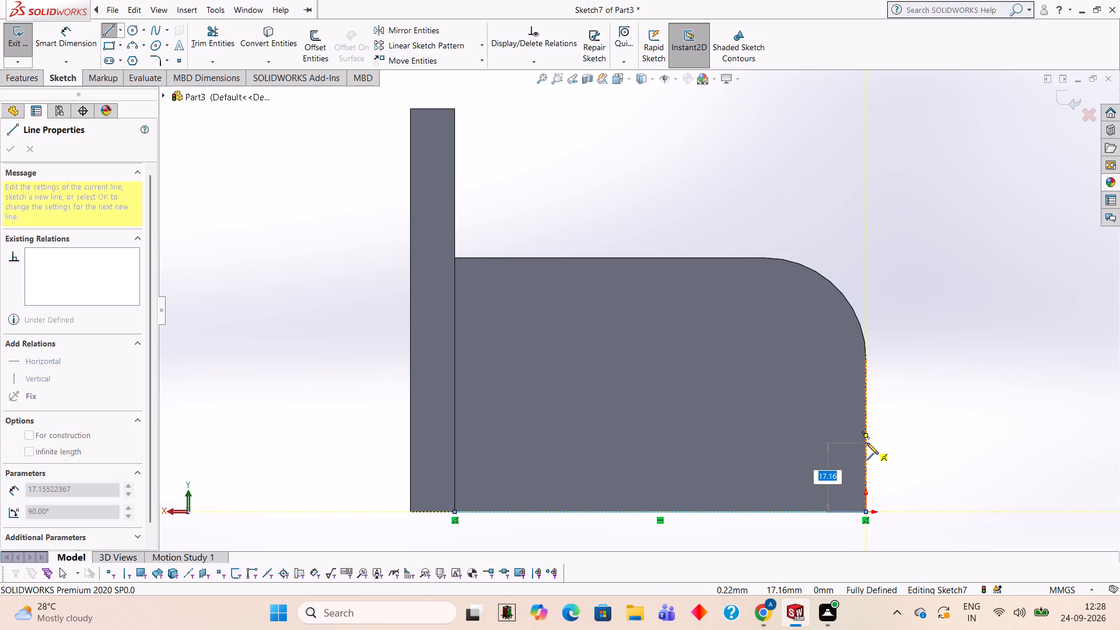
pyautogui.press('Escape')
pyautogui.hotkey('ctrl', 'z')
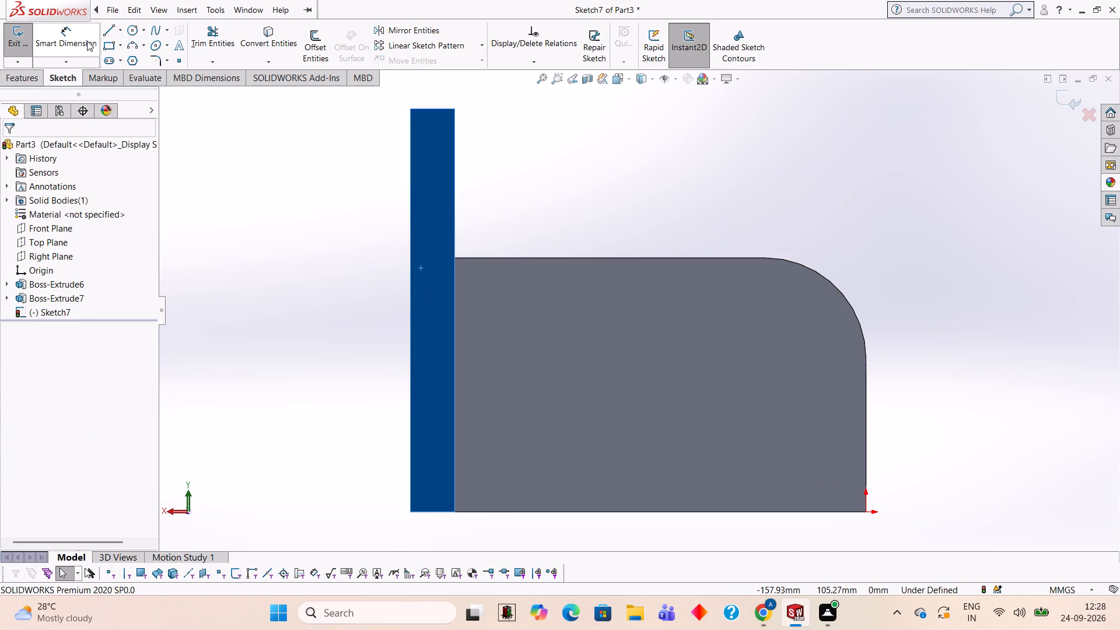
# Sketch a 113 mm horizontal line from the end face's outer lower corner to the origin and an 11 mm vertical line up from it.
pyautogui.click(107, 32)
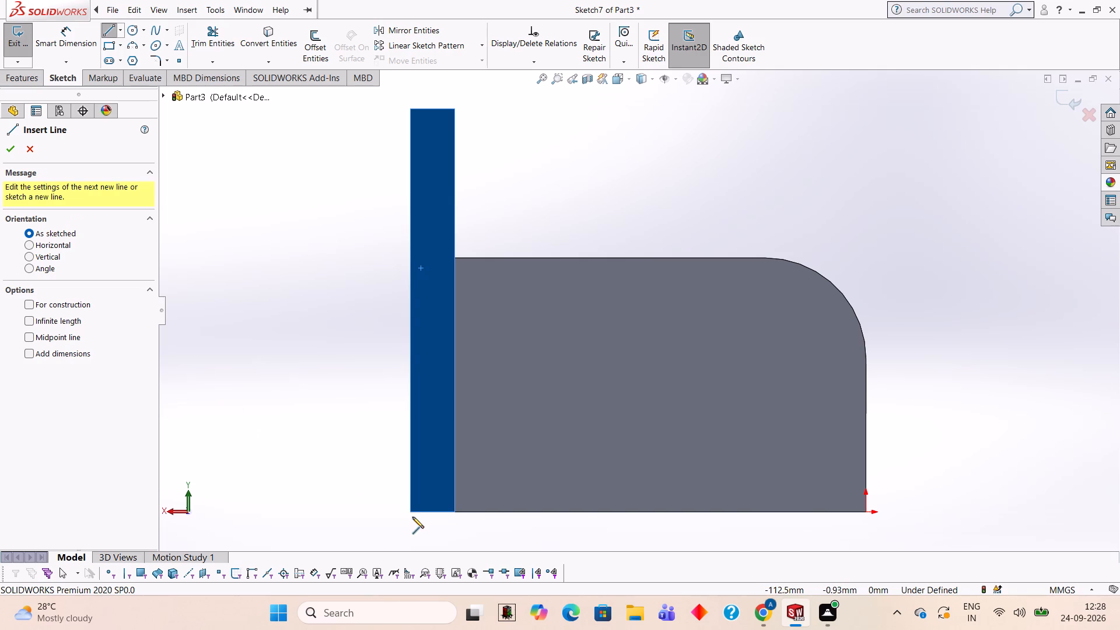
pyautogui.click(409, 512)
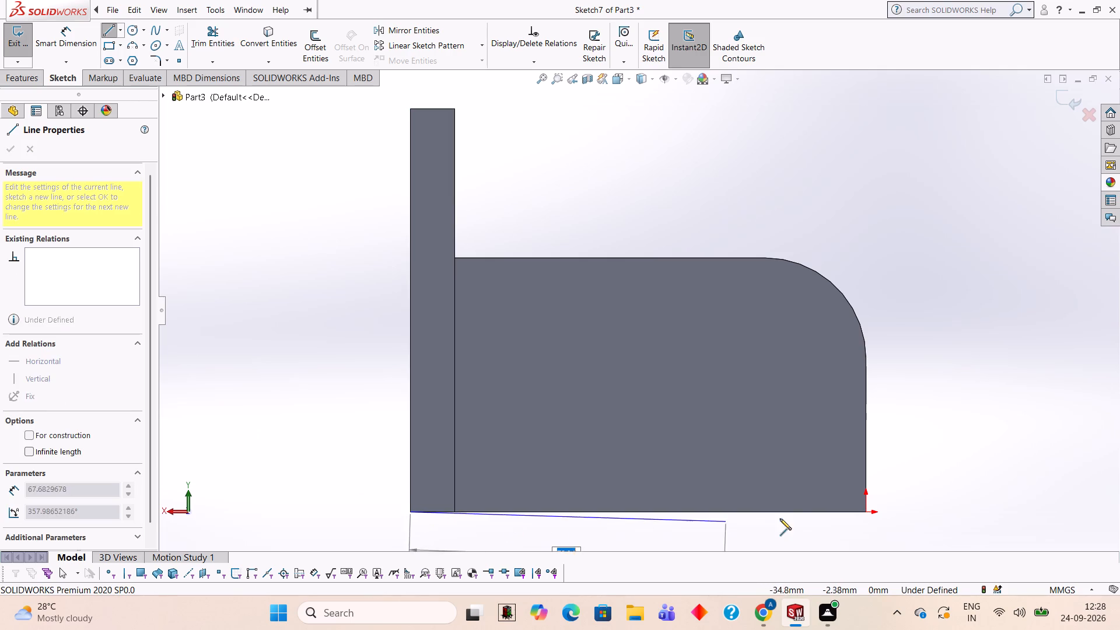
pyautogui.click(864, 510)
pyautogui.write('11')
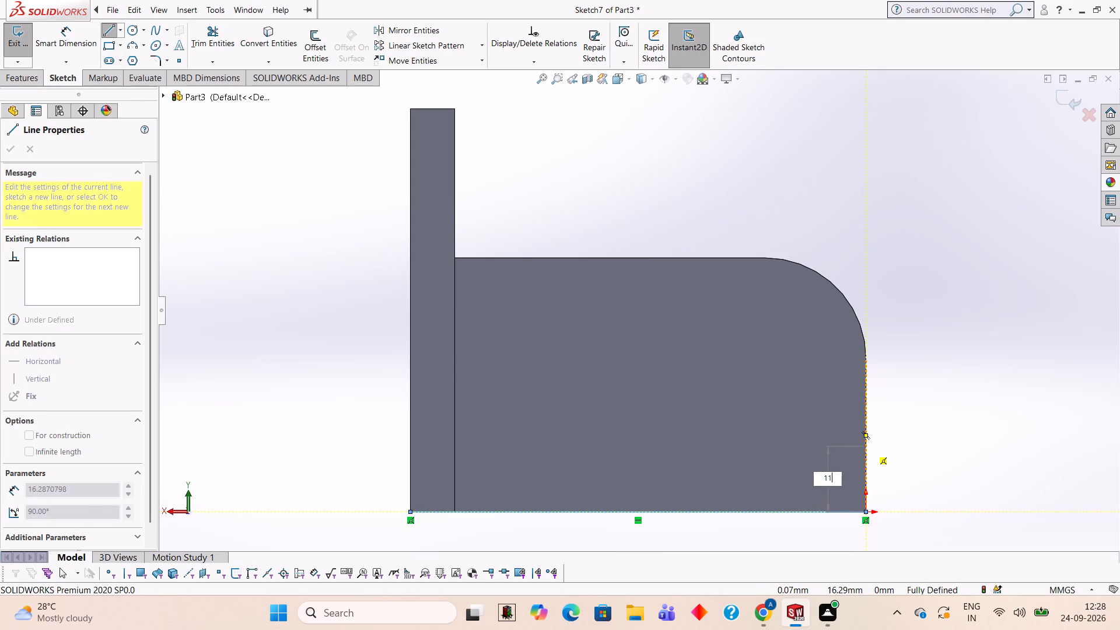
pyautogui.press('Return')
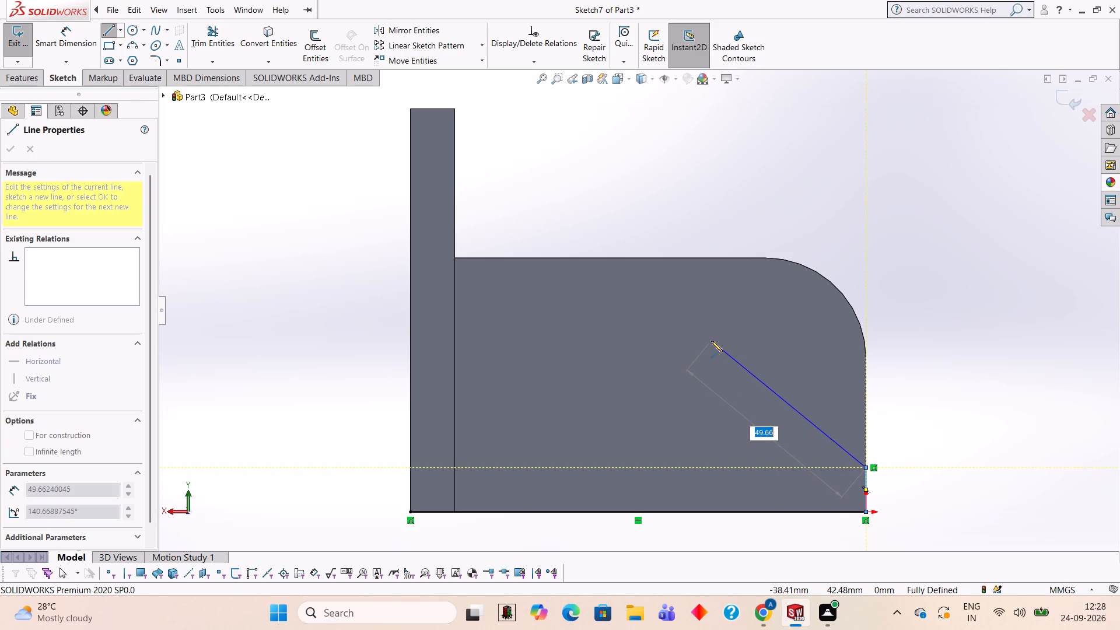
pyautogui.press('Escape')
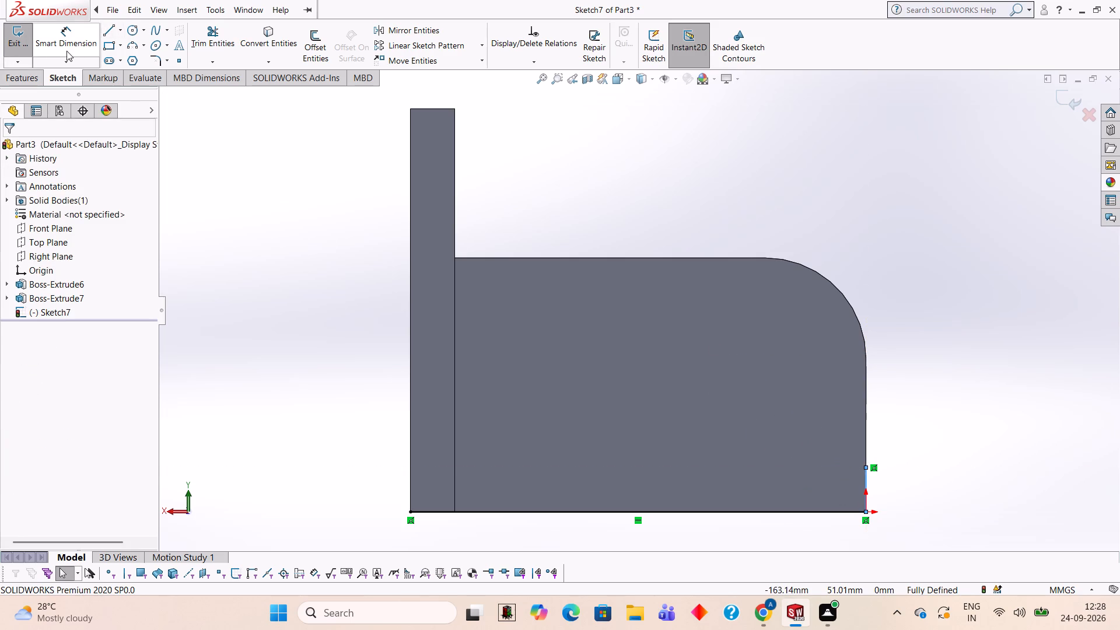
# Close the profile with a 100 mm vertical line up the outer edge, a 38 mm horizontal top line and a sloped line to the 11 mm line.
pyautogui.click(111, 34)
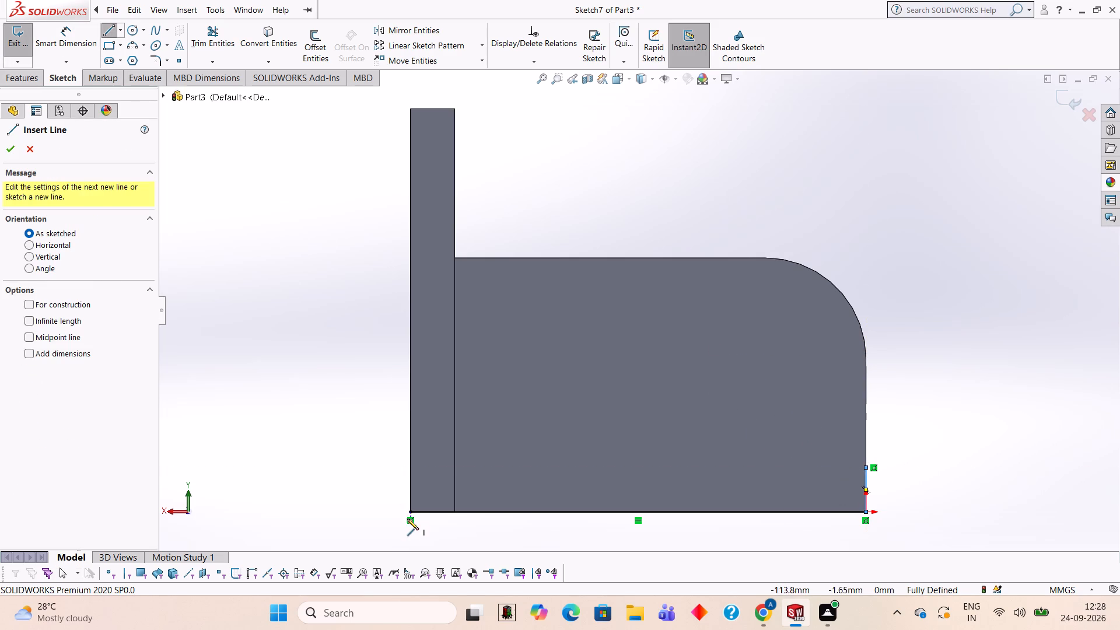
pyautogui.click(411, 512)
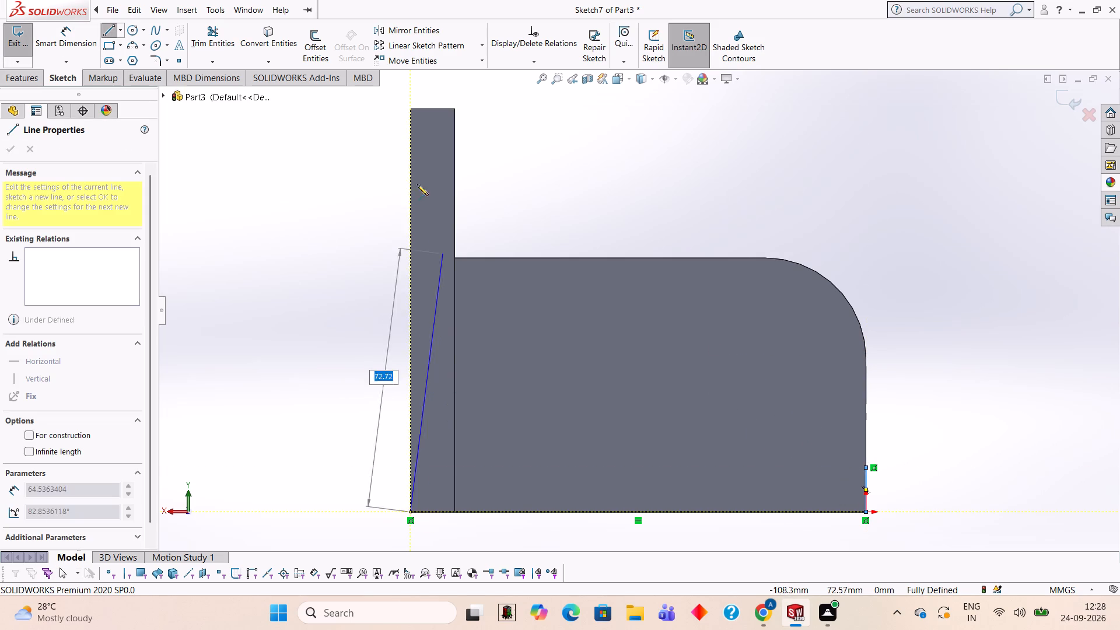
pyautogui.click(409, 107)
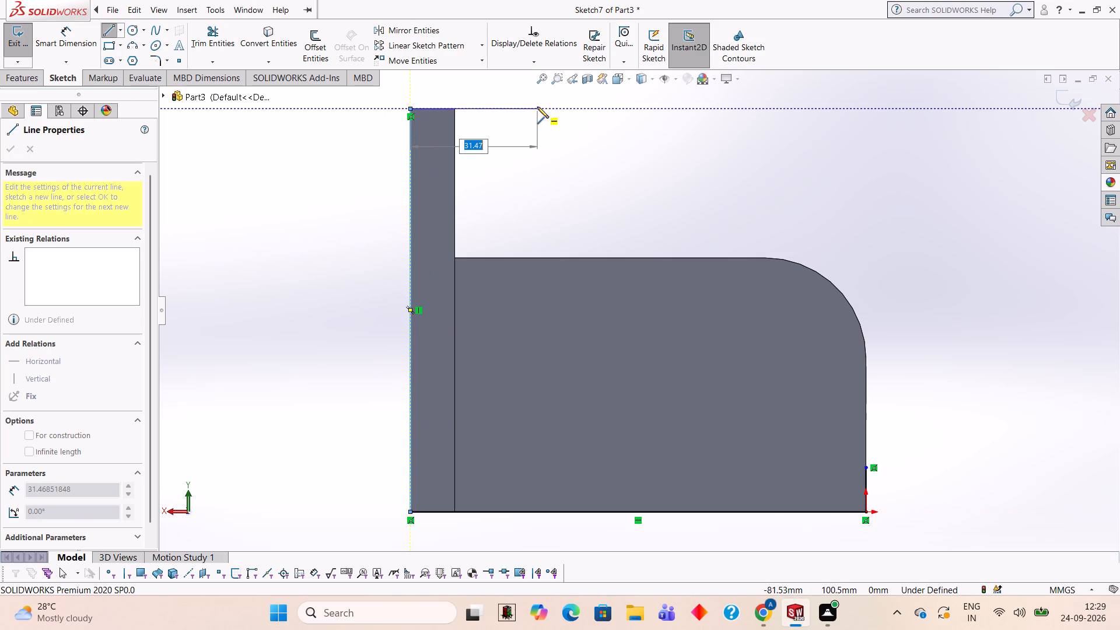
pyautogui.write('38')
pyautogui.press('Return')
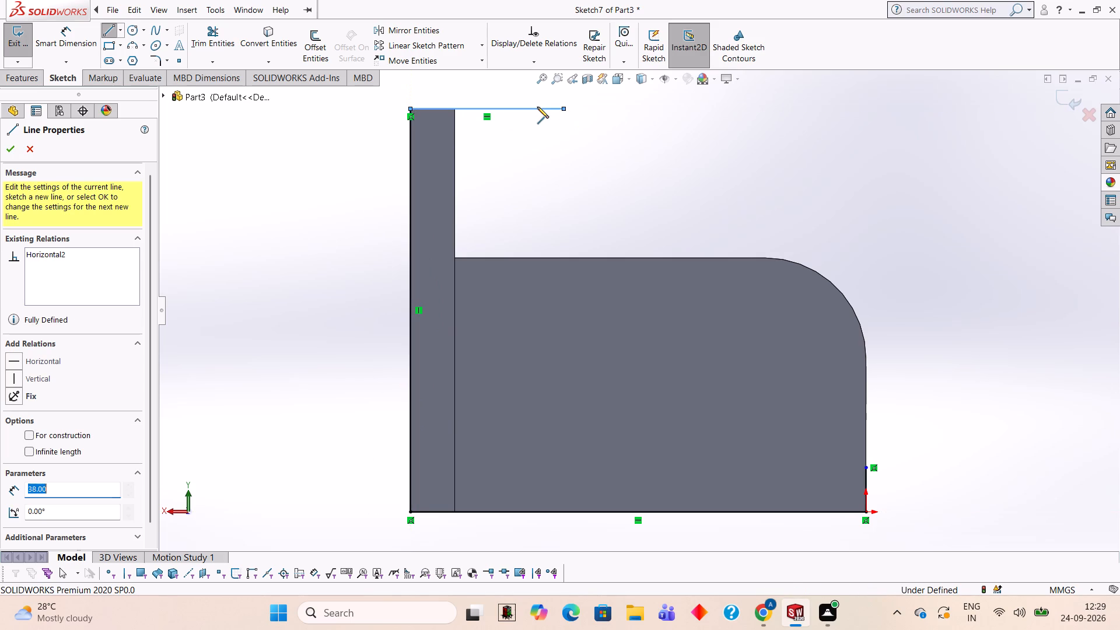
pyautogui.click(866, 467)
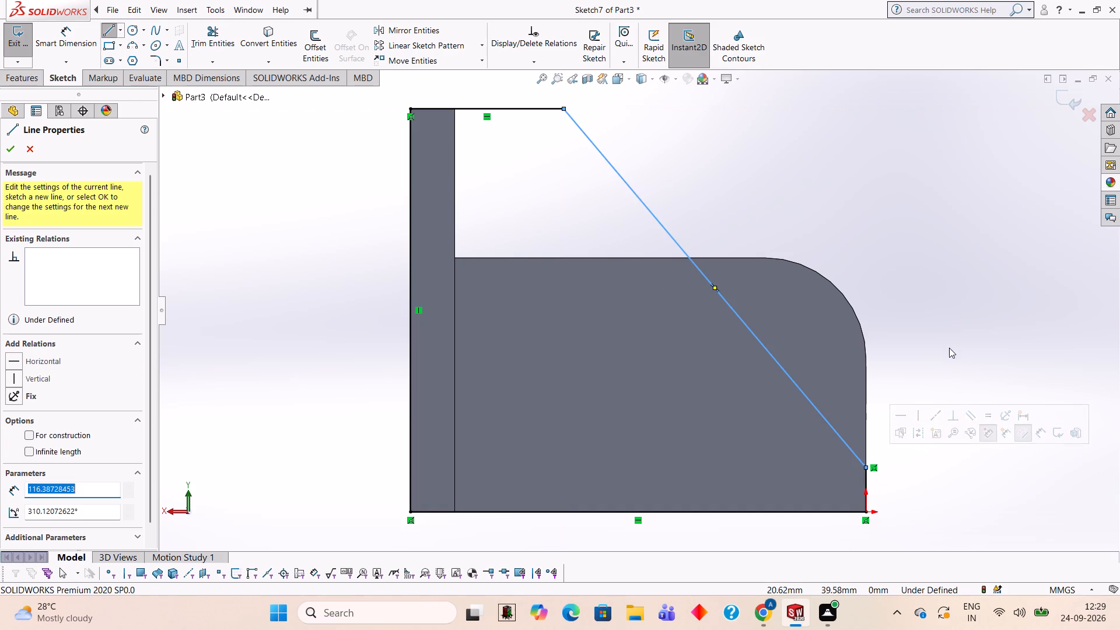
# Extrude the sloped side-plate profile 11 mm as a blind boss, outward from the end face.
pyautogui.moveTo(950, 337); pyautogui.dragTo(895, 401, button='middle')
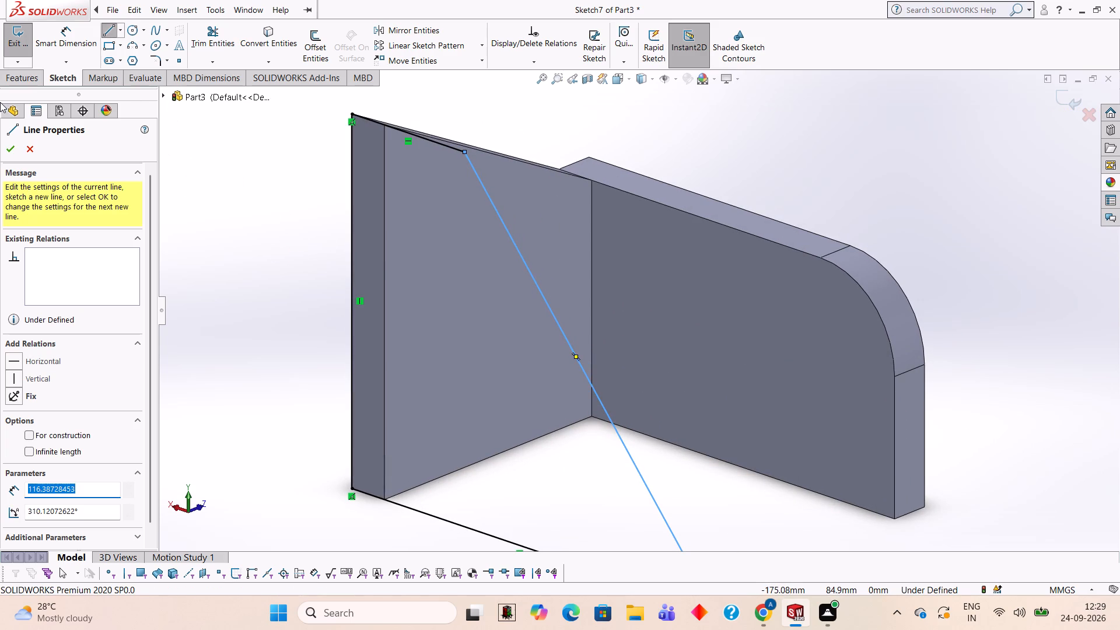
pyautogui.click(22, 76)
pyautogui.click(26, 50)
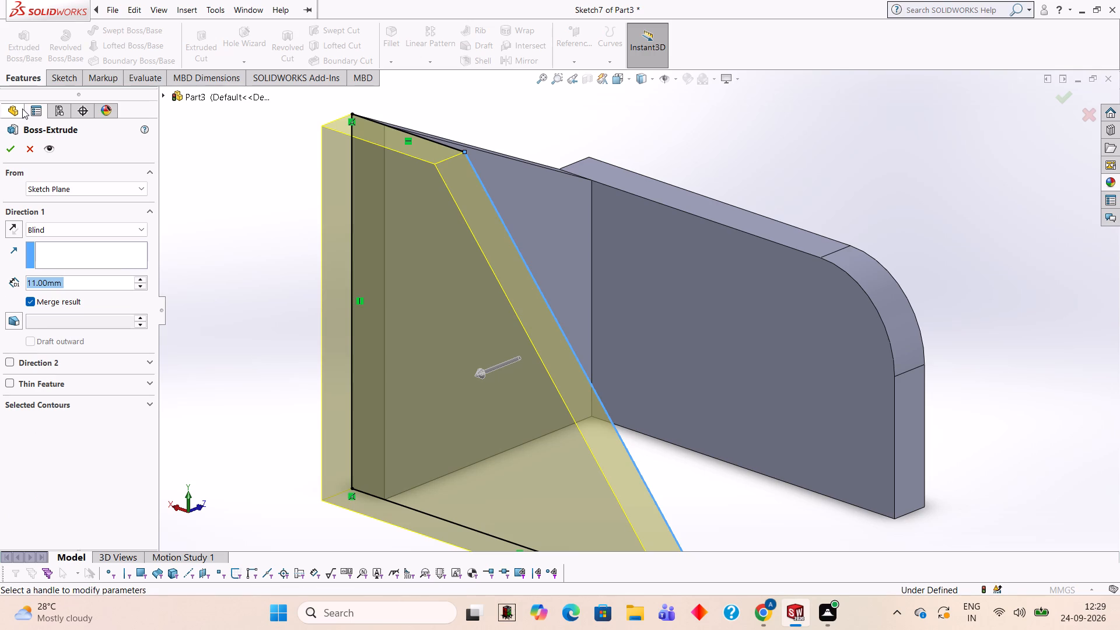
pyautogui.click(13, 154)
pyautogui.click(175, 197)
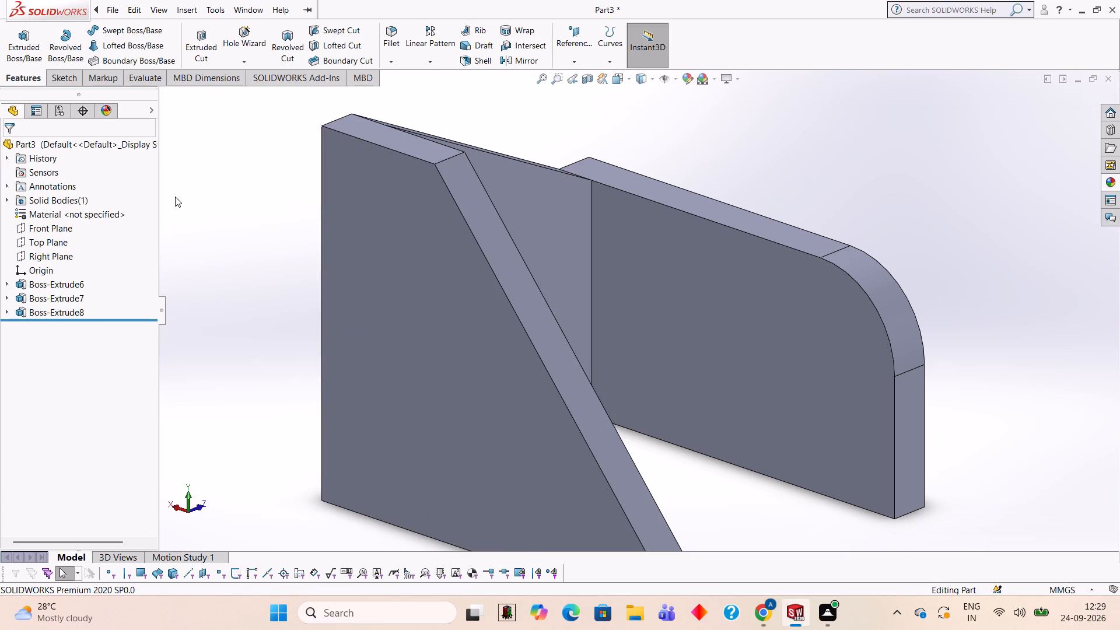
# On the bracket's U-shaped bottom face, sketch a closed 102 by 76 mm rectangle filling the opening between the three plates.
pyautogui.moveTo(759, 187); pyautogui.dragTo(703, 219, button='middle')
pyautogui.scroll(1, 699, 212)
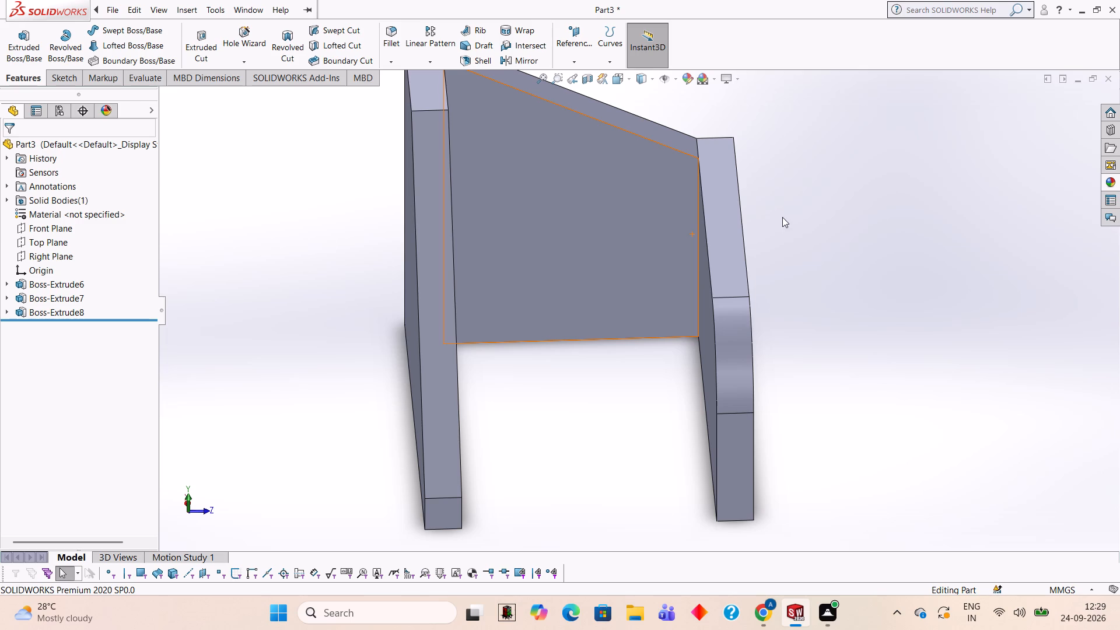
pyautogui.moveTo(785, 218); pyautogui.dragTo(924, 209, button='middle')
pyautogui.moveTo(853, 384); pyautogui.dragTo(817, 251, button='middle')
pyautogui.scroll(1, 817, 251)
pyautogui.moveTo(820, 339); pyautogui.dragTo(814, 187, button='middle')
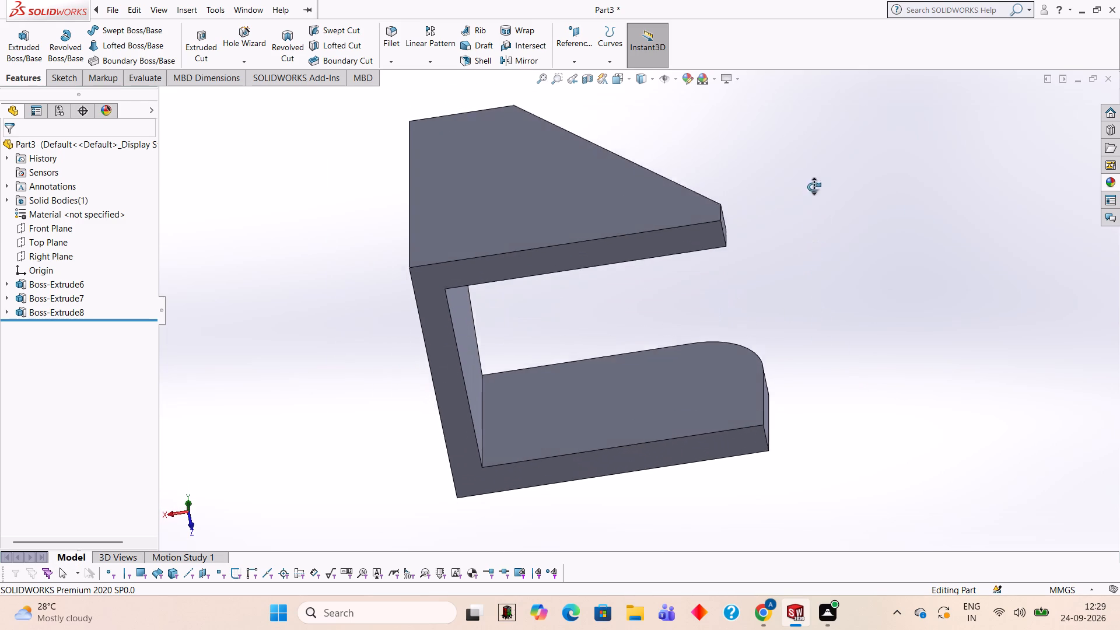
pyautogui.moveTo(814, 187); pyautogui.dragTo(814, 184, button='middle')
pyautogui.click(434, 307)
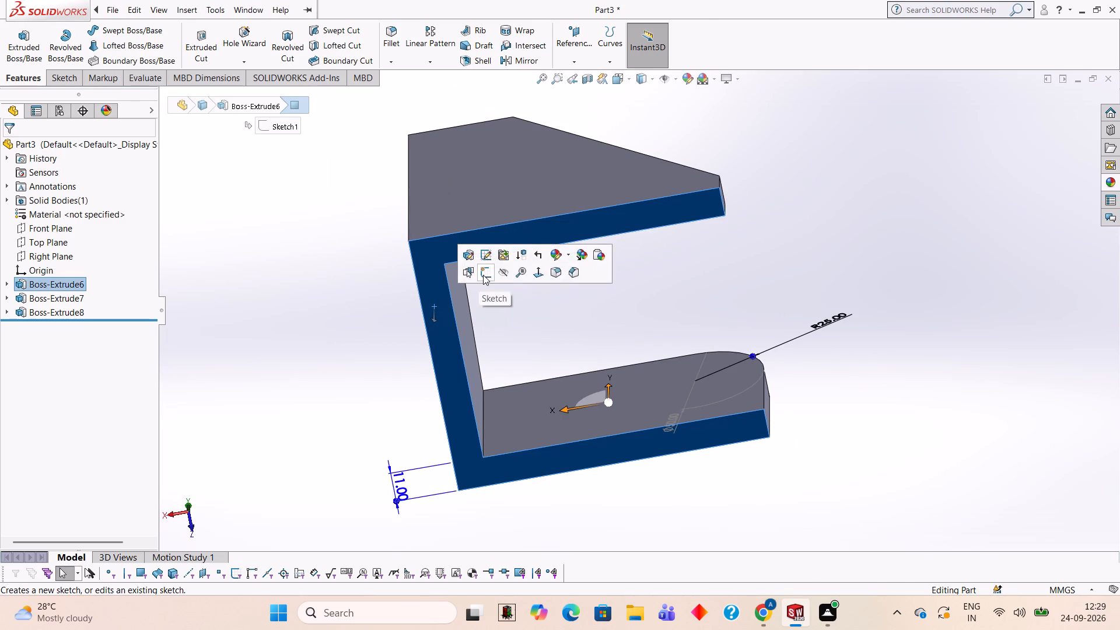
pyautogui.click(483, 275)
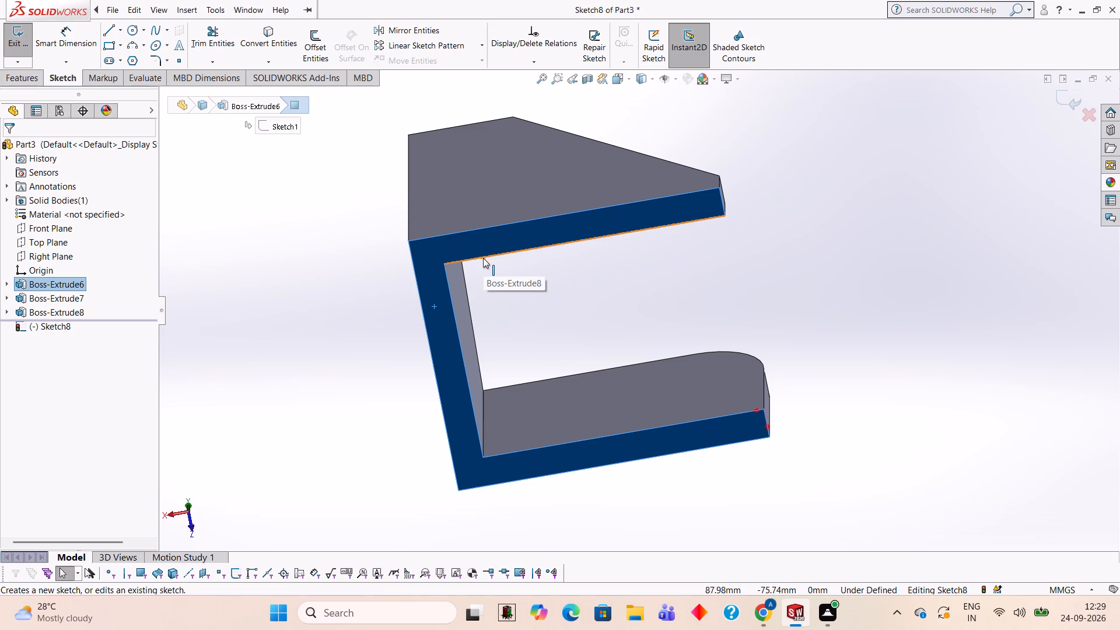
pyautogui.hotkey('ctrl', '8')
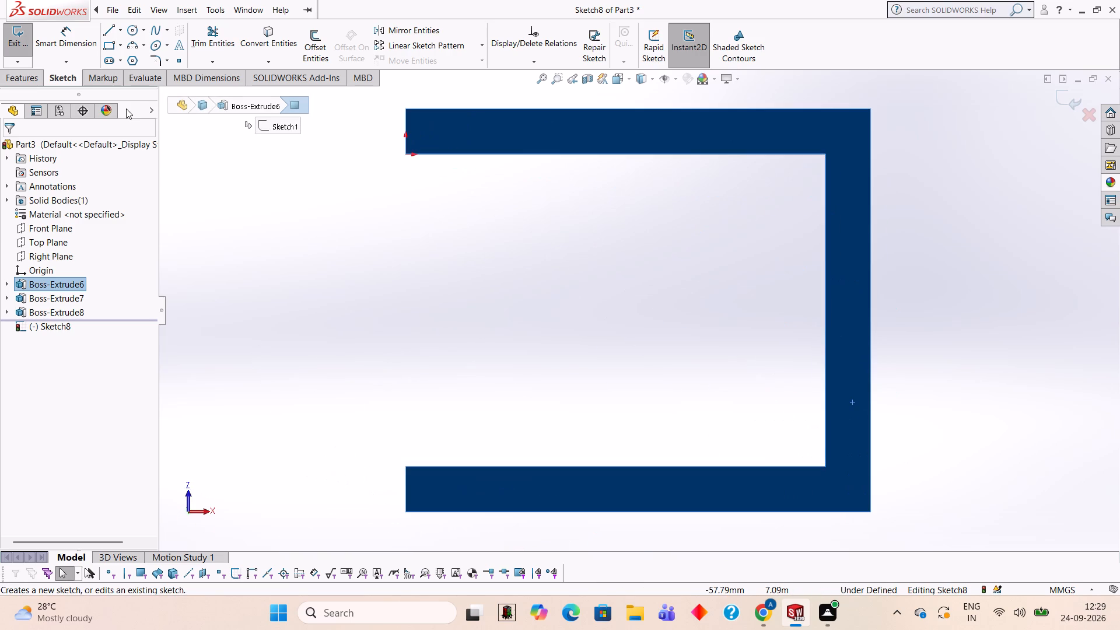
pyautogui.click(116, 33)
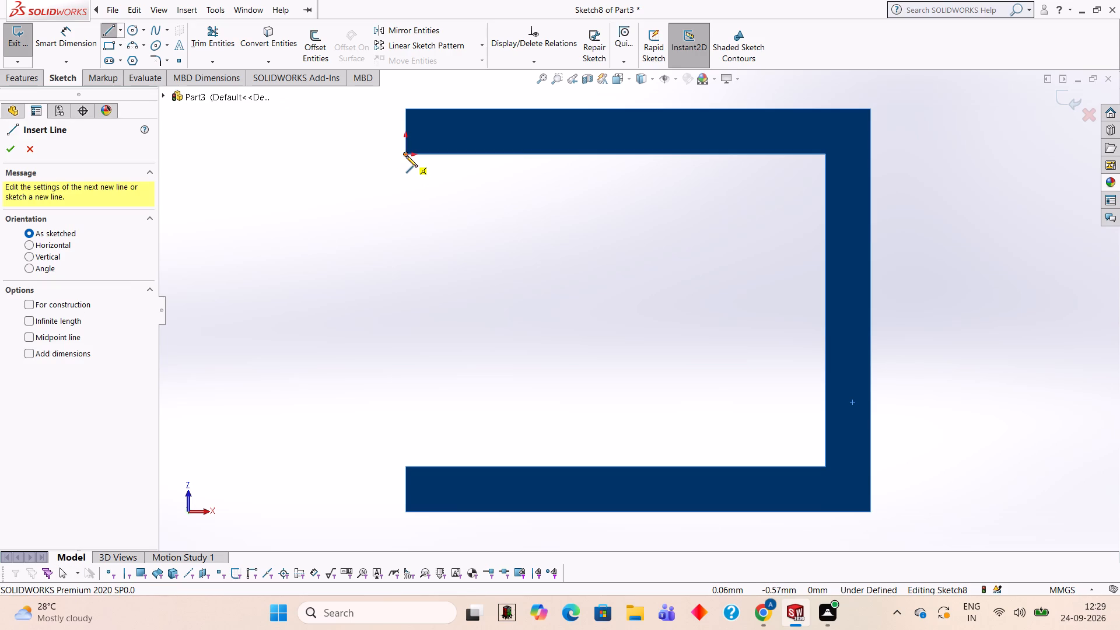
pyautogui.click(405, 153)
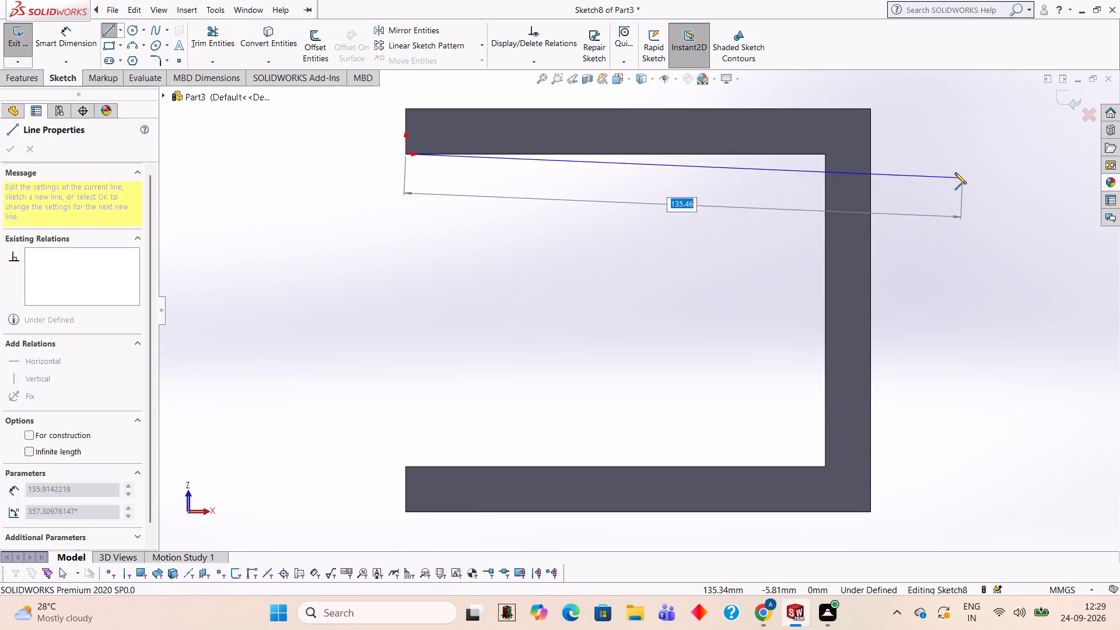
pyautogui.click(825, 155)
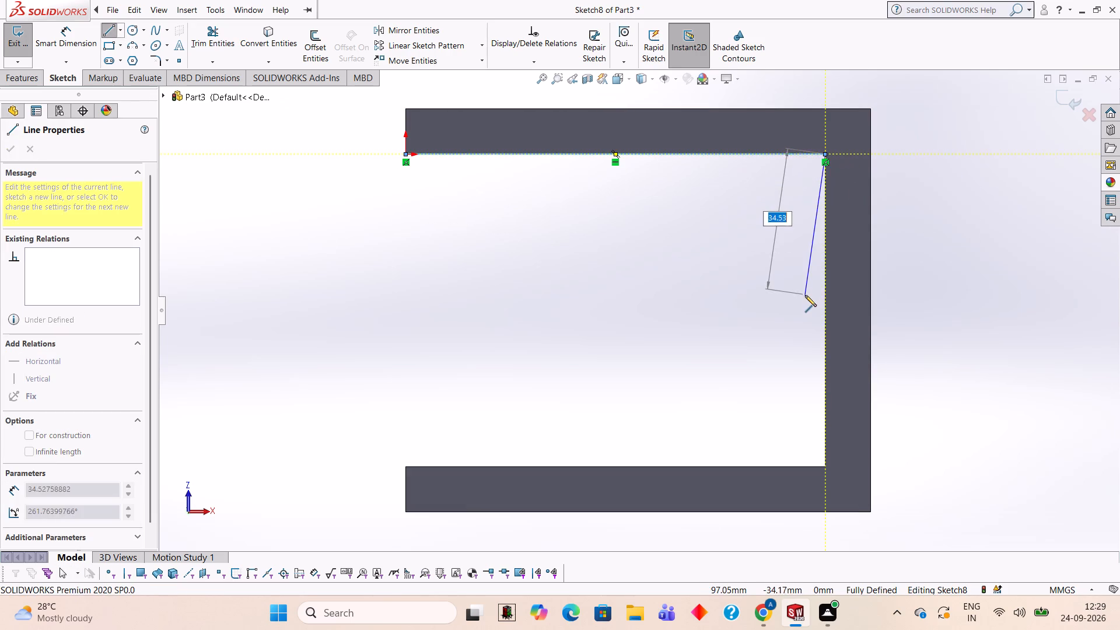
pyautogui.click(824, 464)
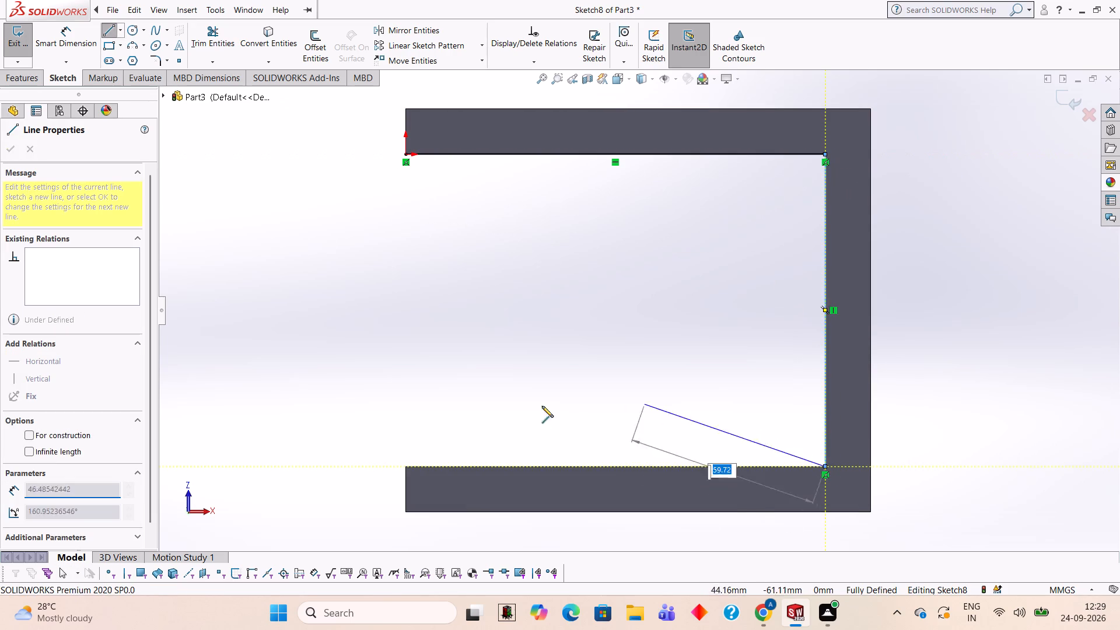
pyautogui.click(405, 466)
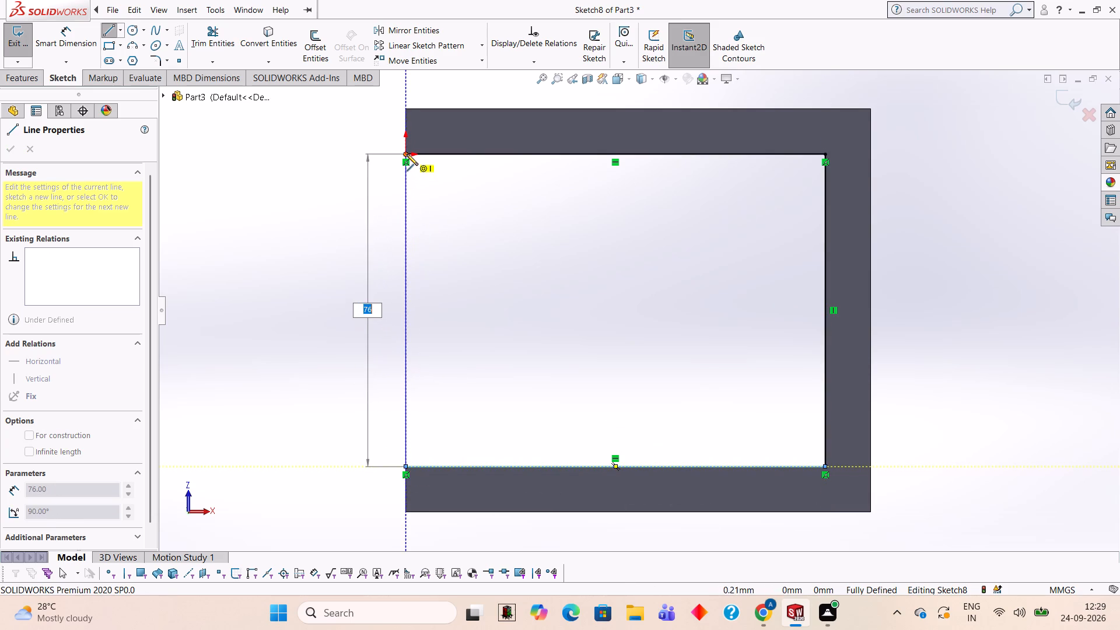
pyautogui.click(406, 151)
pyautogui.press('Escape')
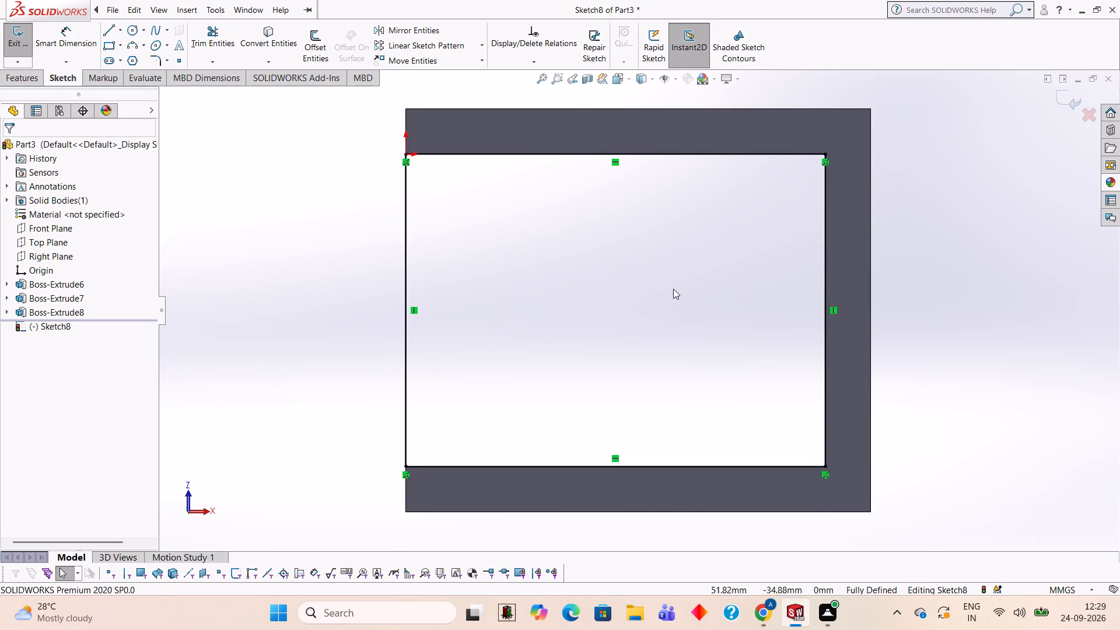
# Extrude the base rectangle 11 mm as a blind boss, upward between the three plates and merged with them.
pyautogui.moveTo(748, 248); pyautogui.dragTo(822, 426, button='middle')
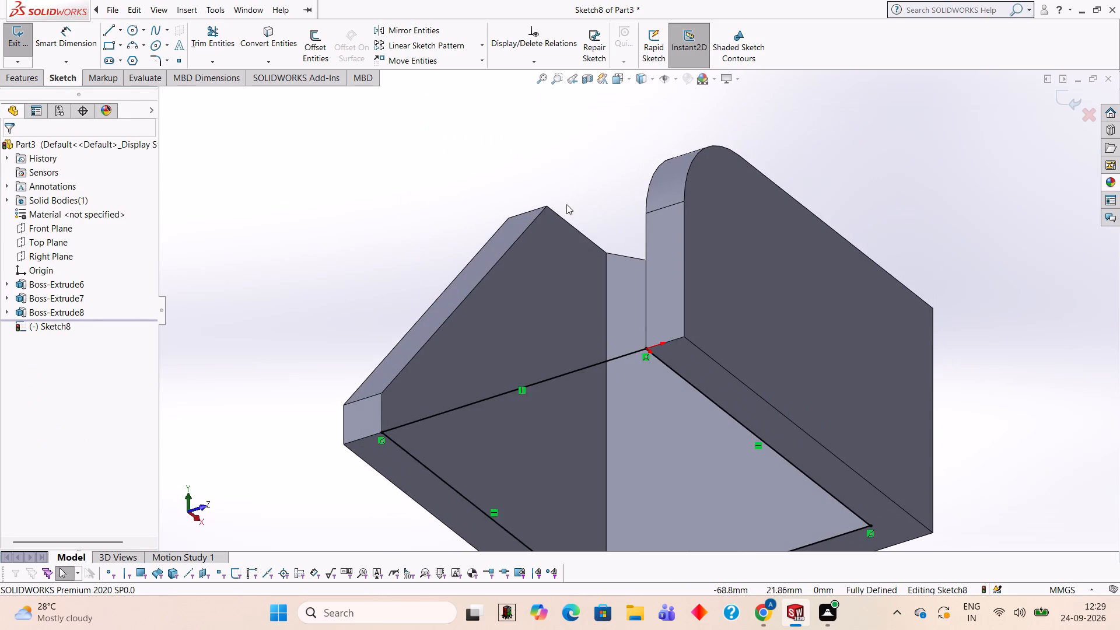
pyautogui.moveTo(563, 208); pyautogui.dragTo(687, 356, button='middle')
pyautogui.scroll(2, 689, 336)
pyautogui.moveTo(703, 261); pyautogui.dragTo(667, 293, button='middle')
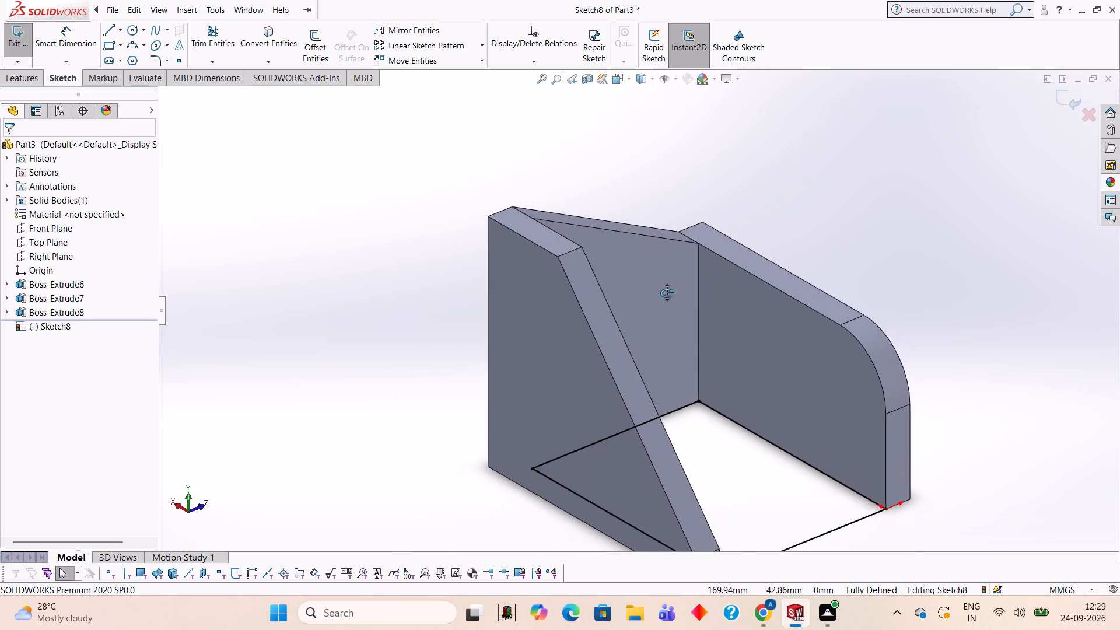
pyautogui.moveTo(667, 293); pyautogui.dragTo(670, 296, button='middle')
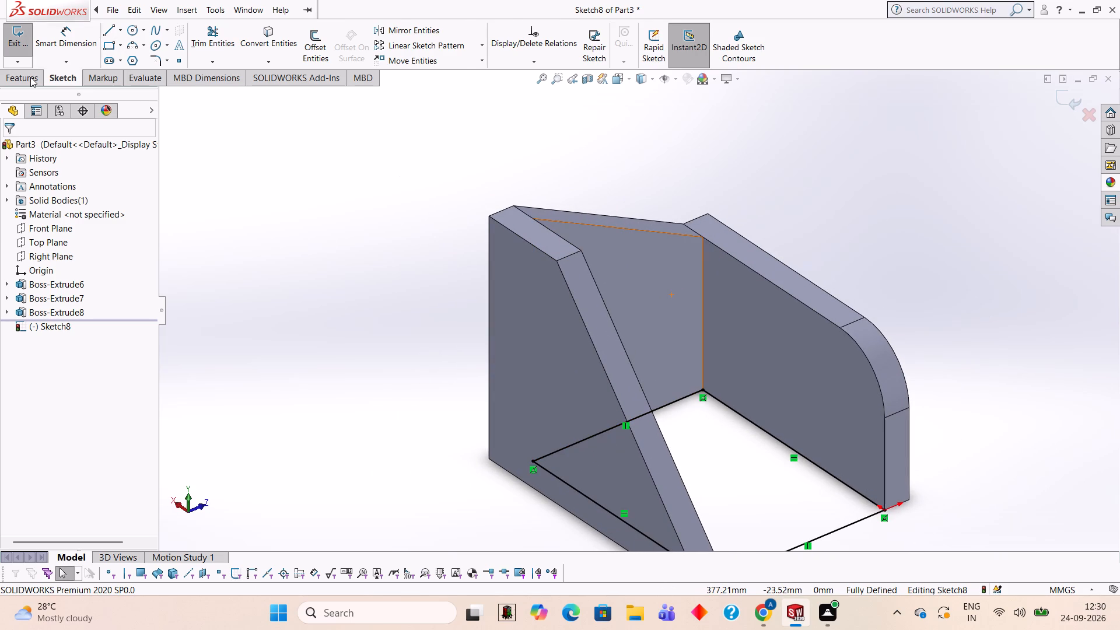
pyautogui.click(30, 77)
pyautogui.click(40, 57)
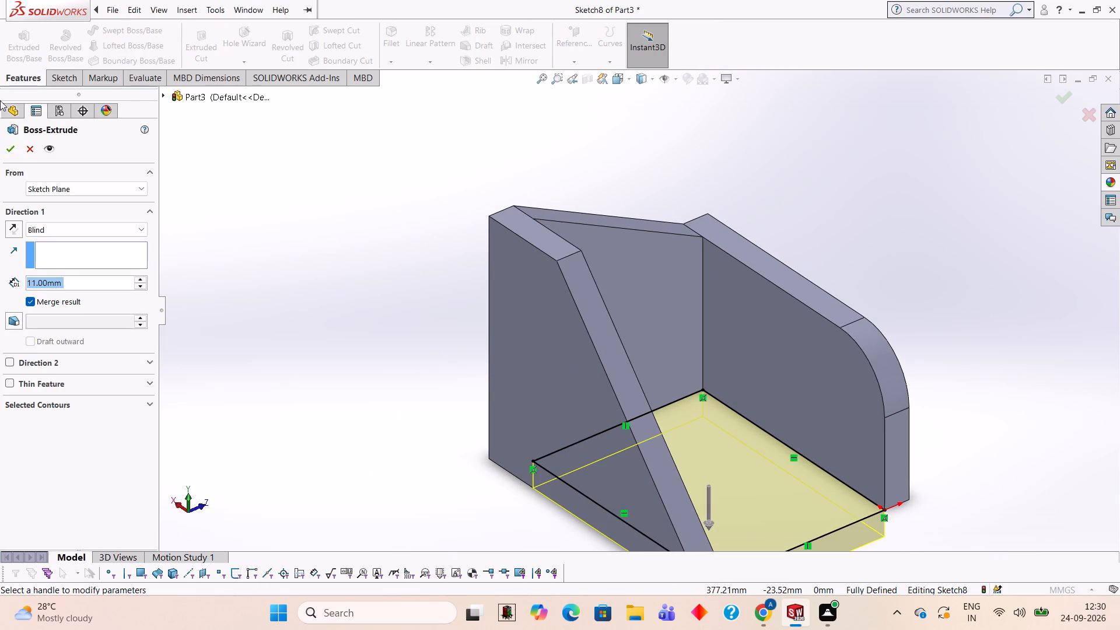
pyautogui.click(8, 233)
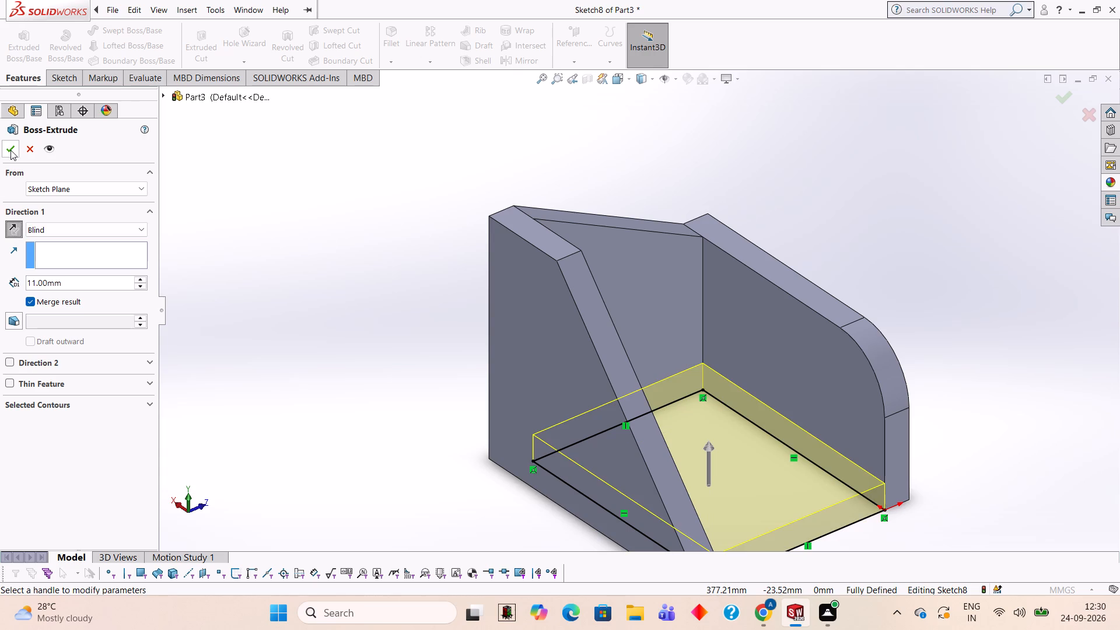
pyautogui.click(10, 150)
pyautogui.click(276, 212)
# Examine the bracket from several angles, checking the three upright plates and the filled base.
pyautogui.scroll(1, 957, 282)
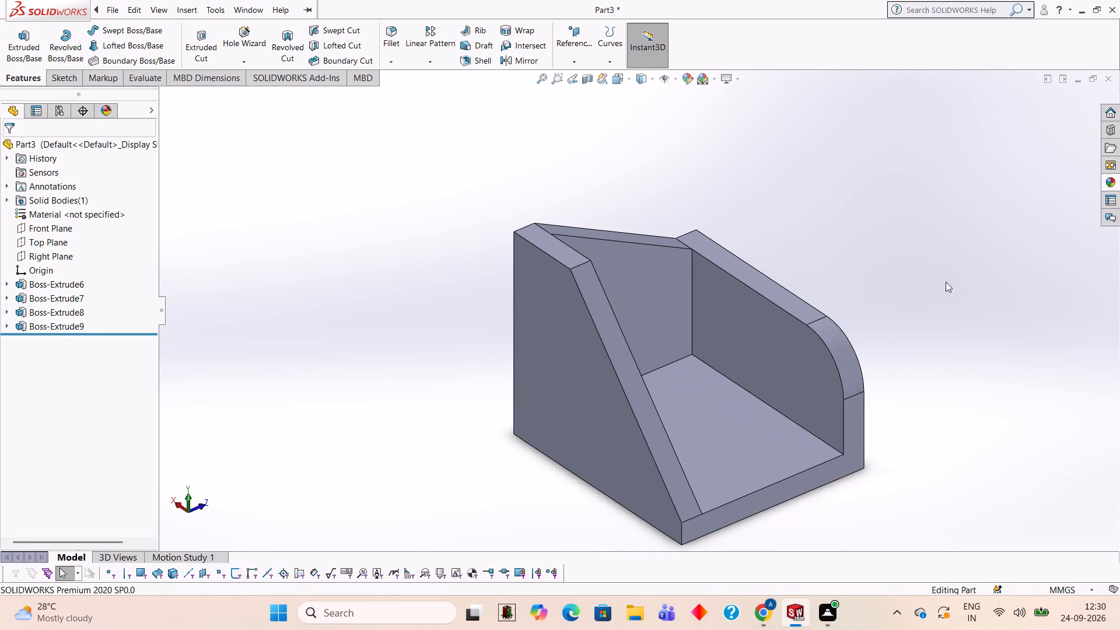
pyautogui.moveTo(937, 284); pyautogui.dragTo(829, 301, button='middle')
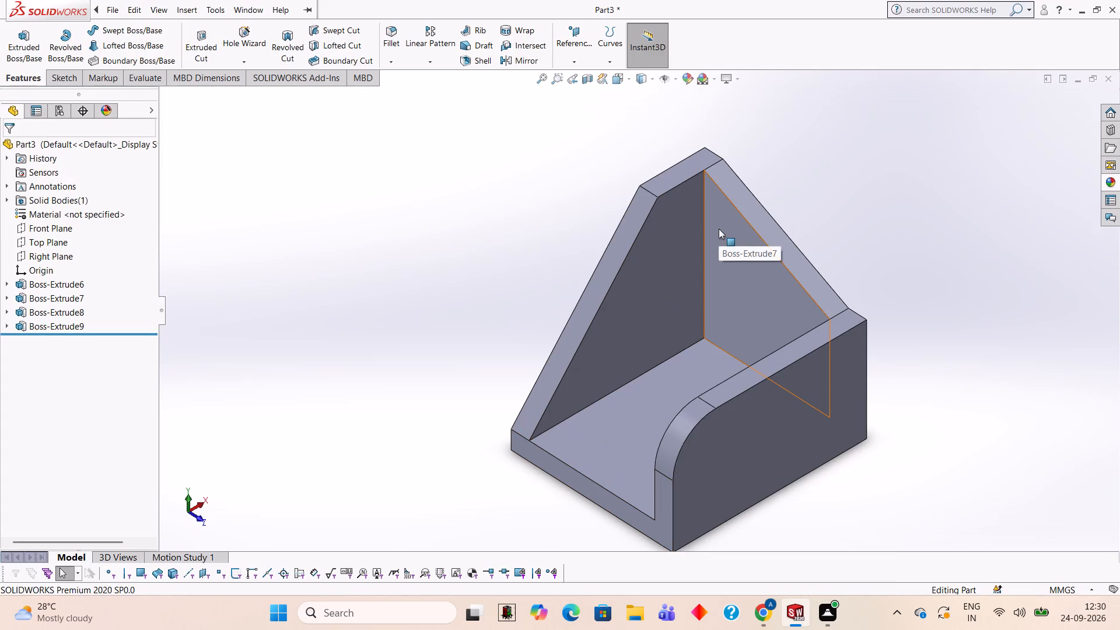
pyautogui.moveTo(855, 214); pyautogui.dragTo(928, 239, button='middle')
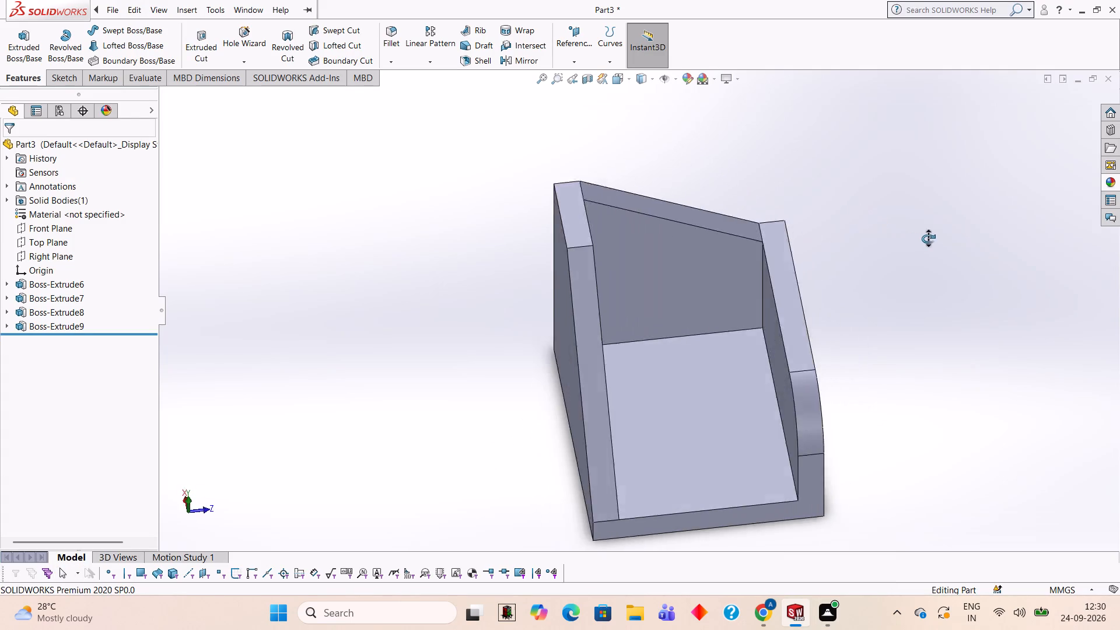
pyautogui.moveTo(928, 239); pyautogui.dragTo(873, 173, button='middle')
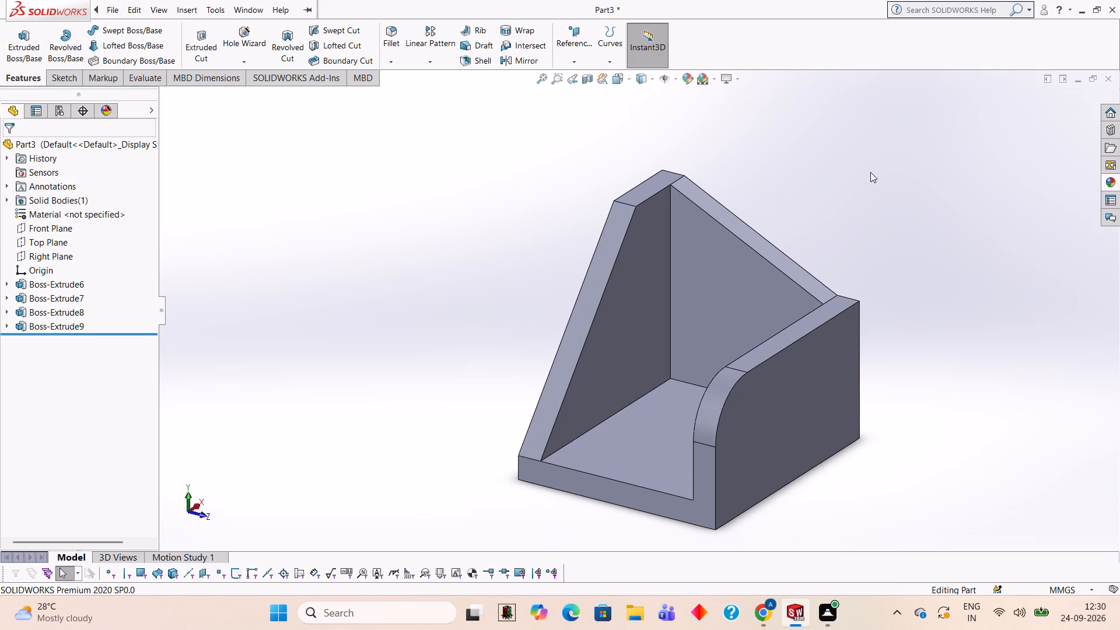
pyautogui.moveTo(869, 173); pyautogui.dragTo(865, 180, button='middle')
pyautogui.moveTo(863, 181); pyautogui.dragTo(852, 184, button='middle')
pyautogui.scroll(-1, 843, 198)
pyautogui.scroll(2, 843, 198)
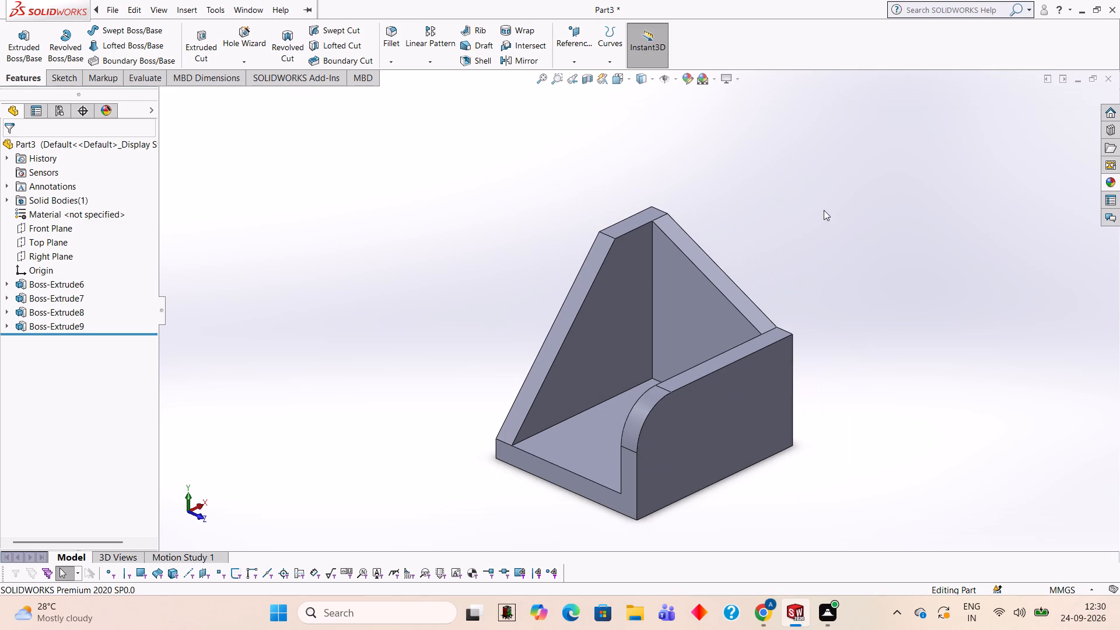
pyautogui.moveTo(841, 218); pyautogui.dragTo(847, 220, button='middle')
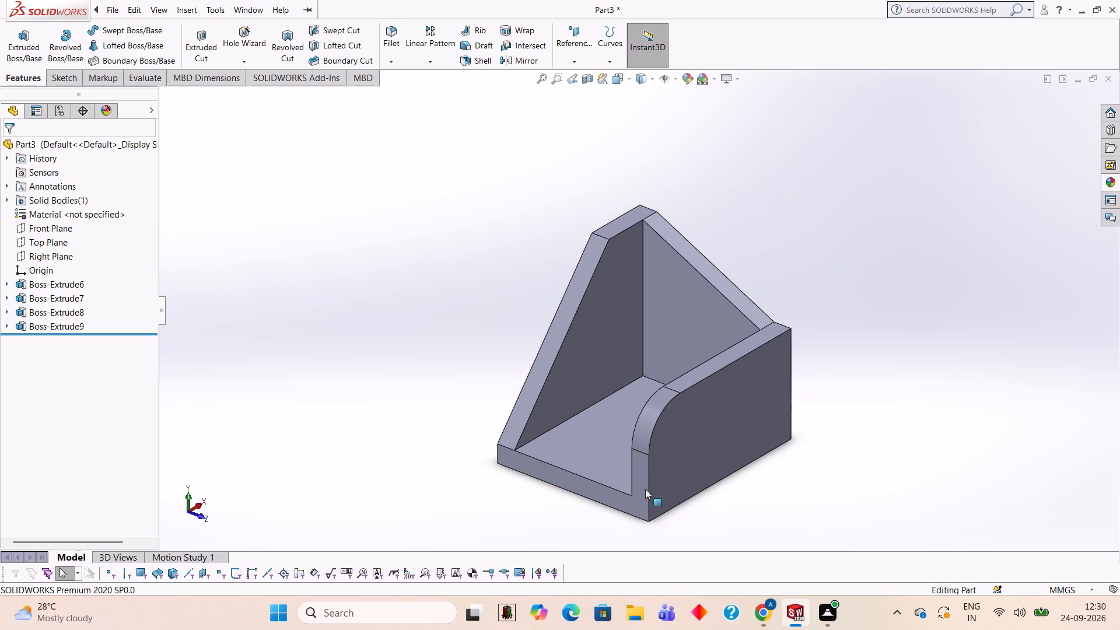
# Start a new sketch on the L-shaped open-end face formed by the base edge and the rounded plate's end.
pyautogui.click(621, 498)
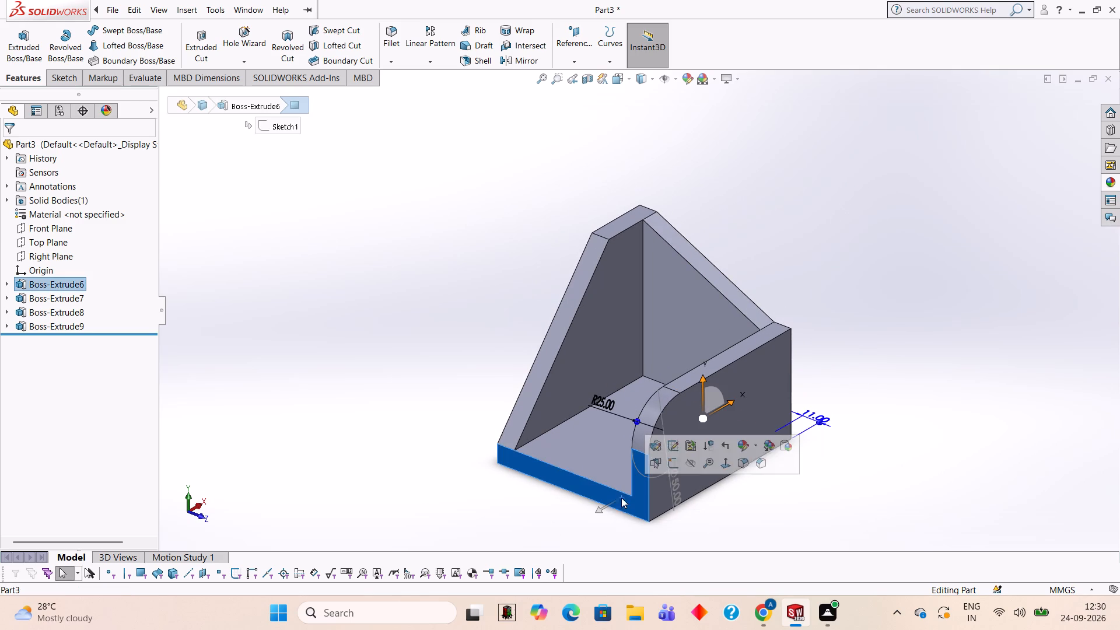
pyautogui.click(677, 466)
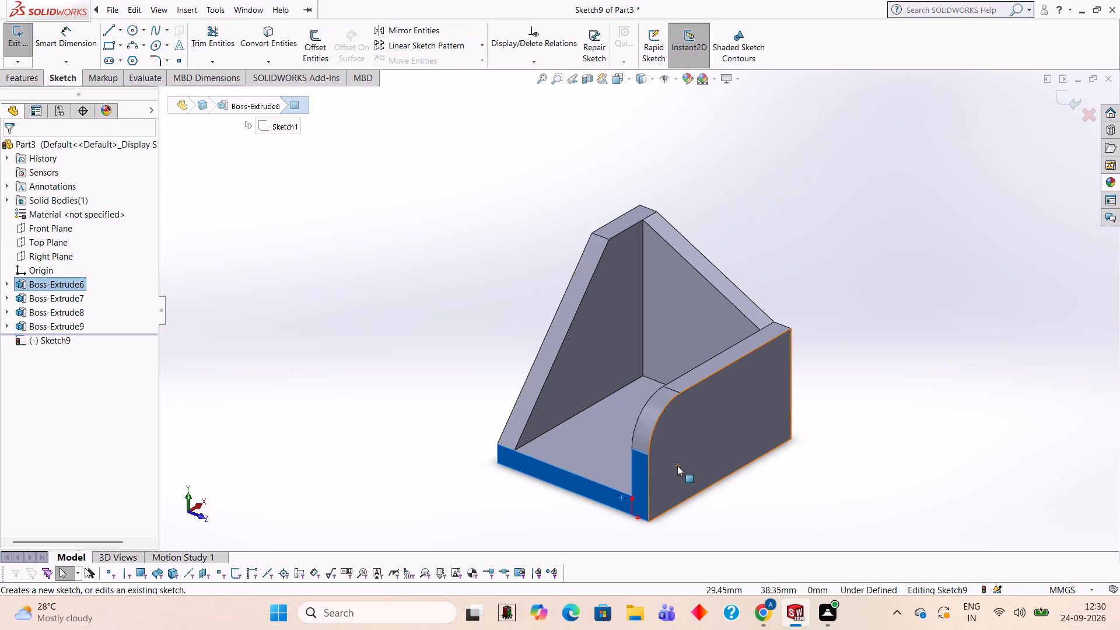
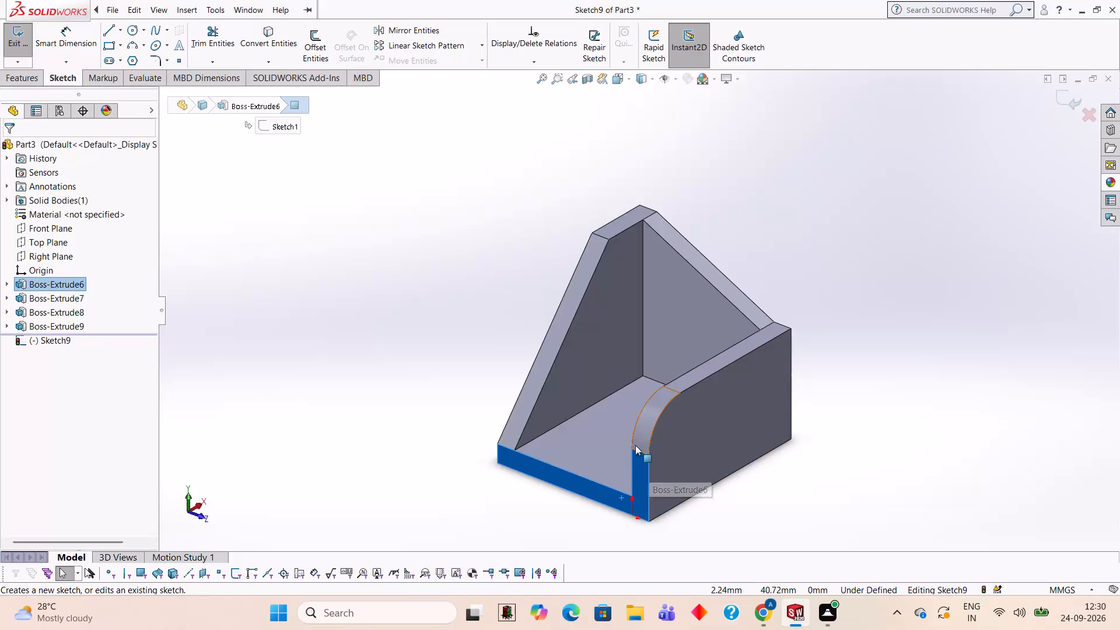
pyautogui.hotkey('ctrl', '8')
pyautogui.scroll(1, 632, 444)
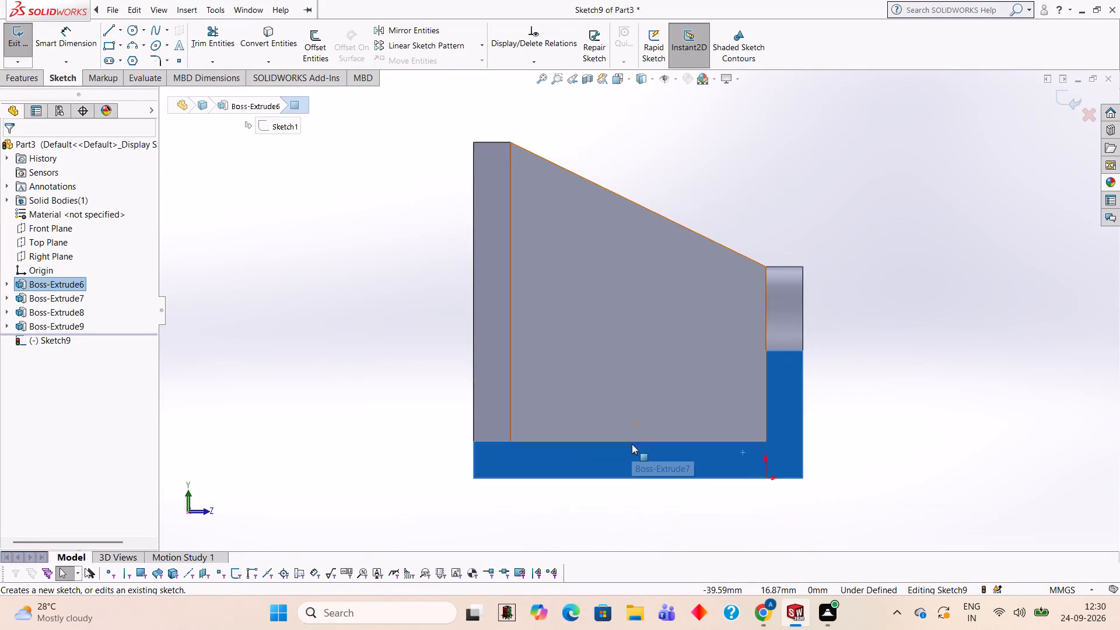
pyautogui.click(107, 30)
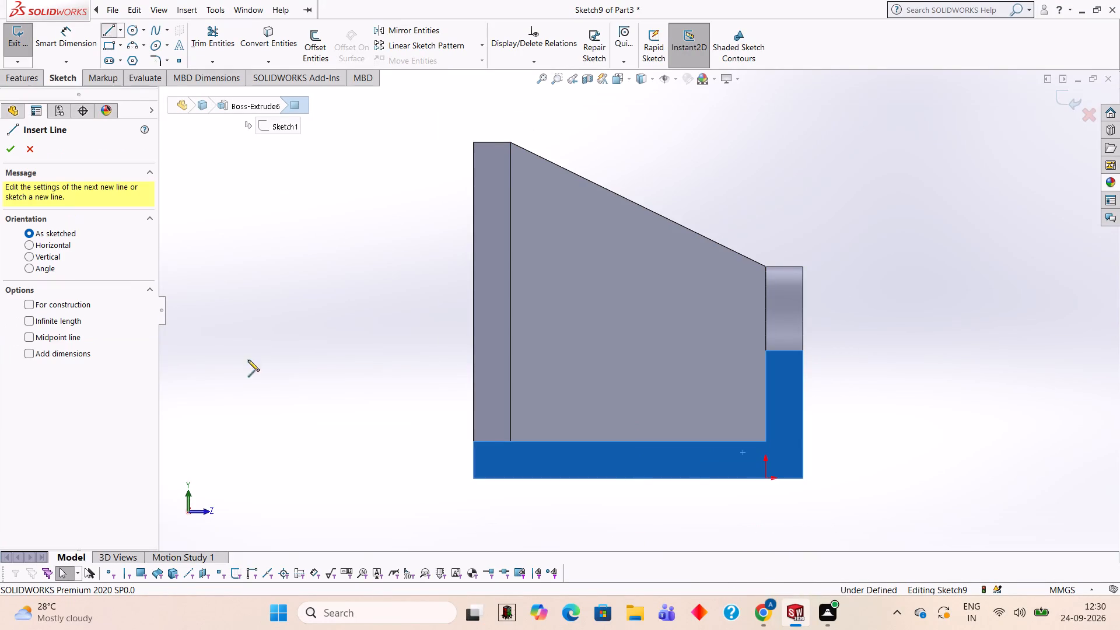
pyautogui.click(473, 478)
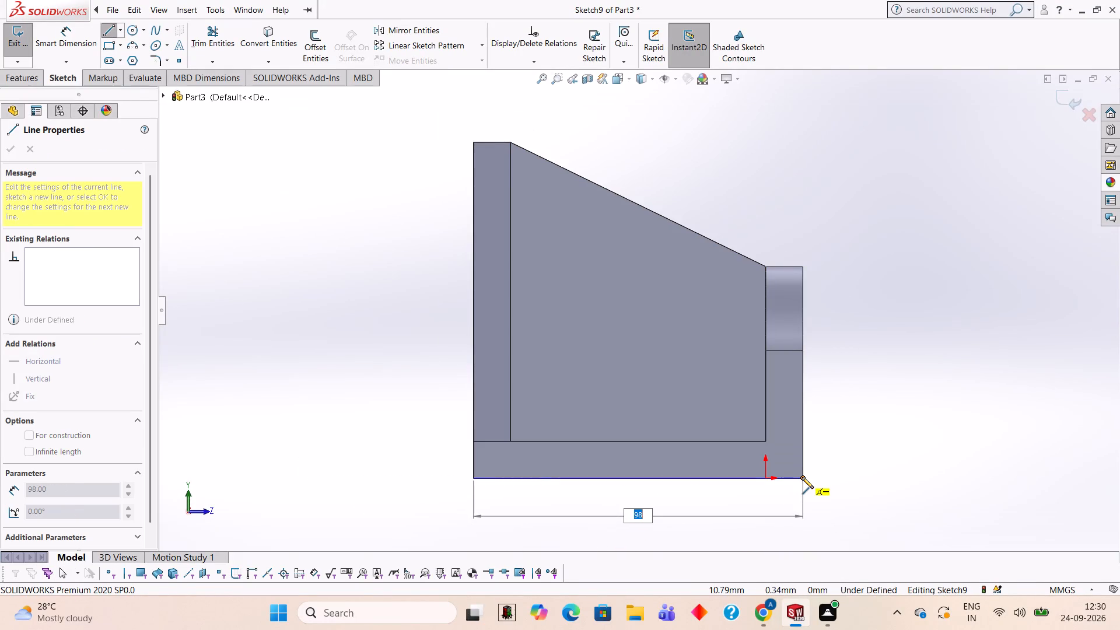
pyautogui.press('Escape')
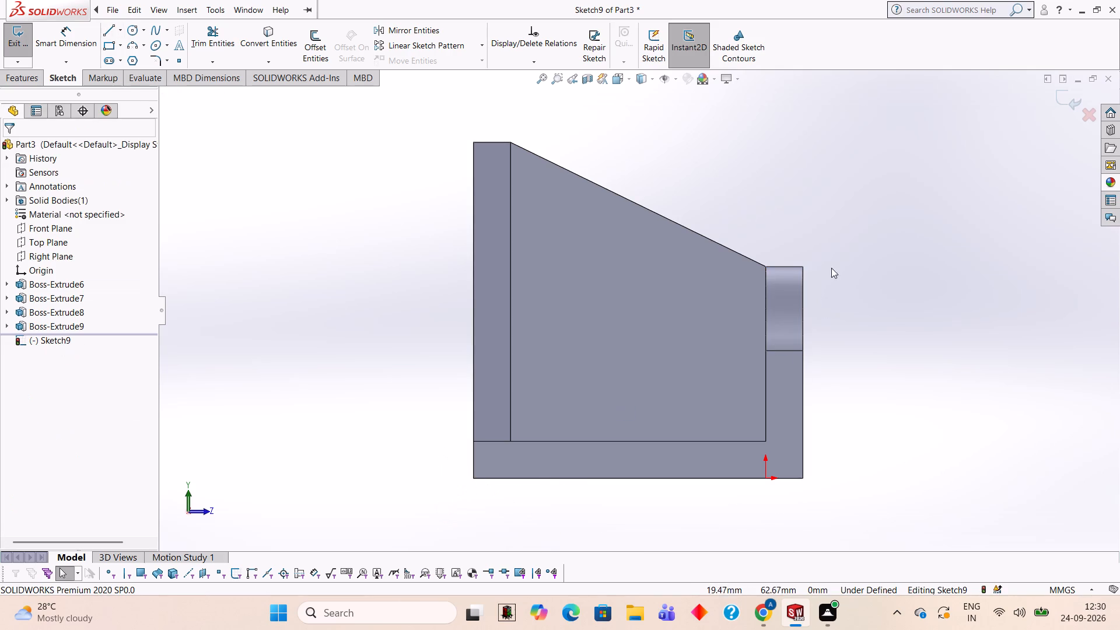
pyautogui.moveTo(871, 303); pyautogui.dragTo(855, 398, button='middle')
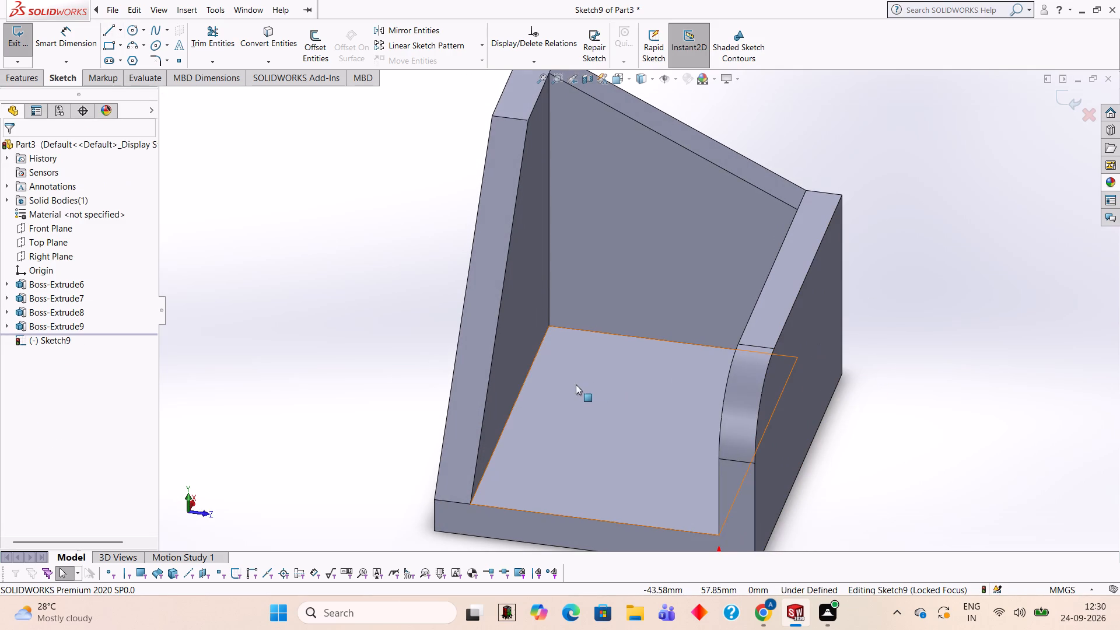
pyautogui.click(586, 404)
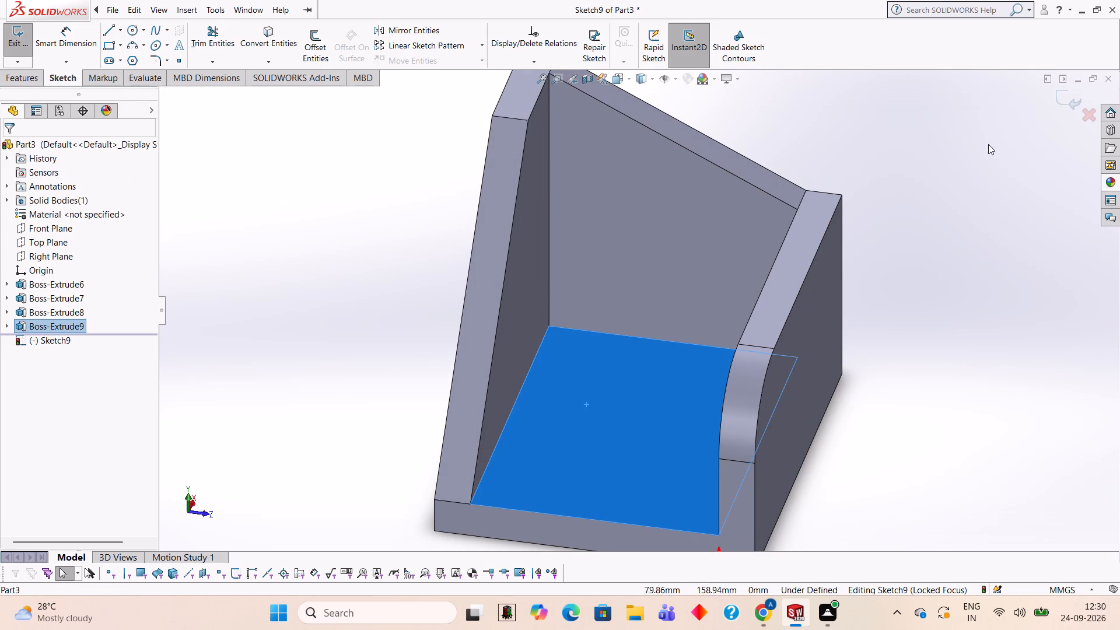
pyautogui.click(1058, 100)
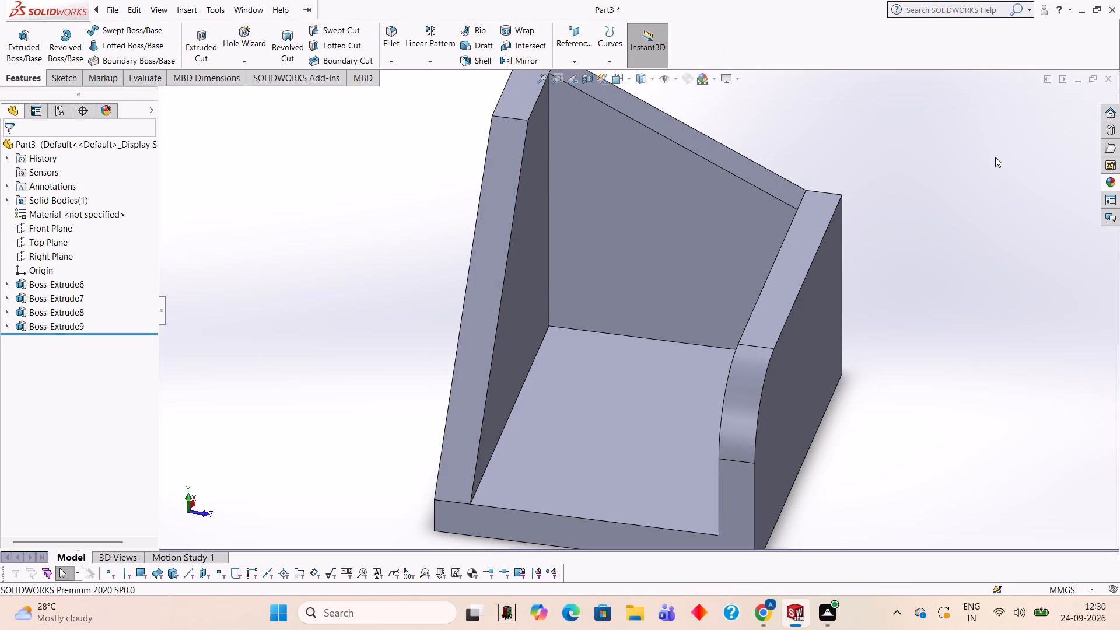
# Start a new sketch on the top face of the base, between the three upright plates.
pyautogui.click(659, 372)
pyautogui.click(710, 331)
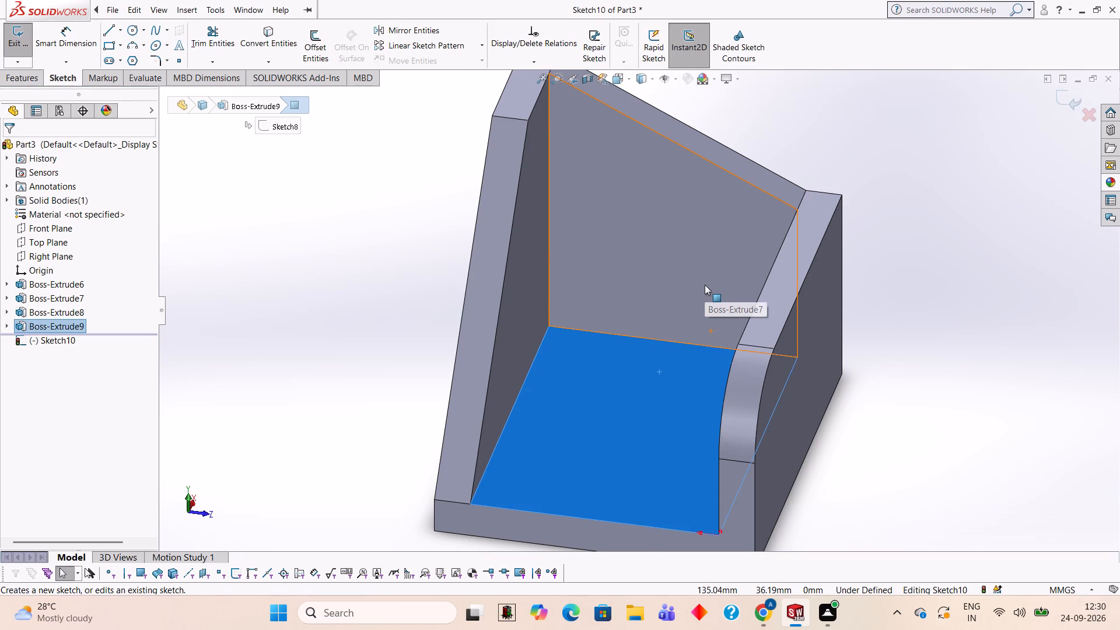
pyautogui.hotkey('ctrl', '8')
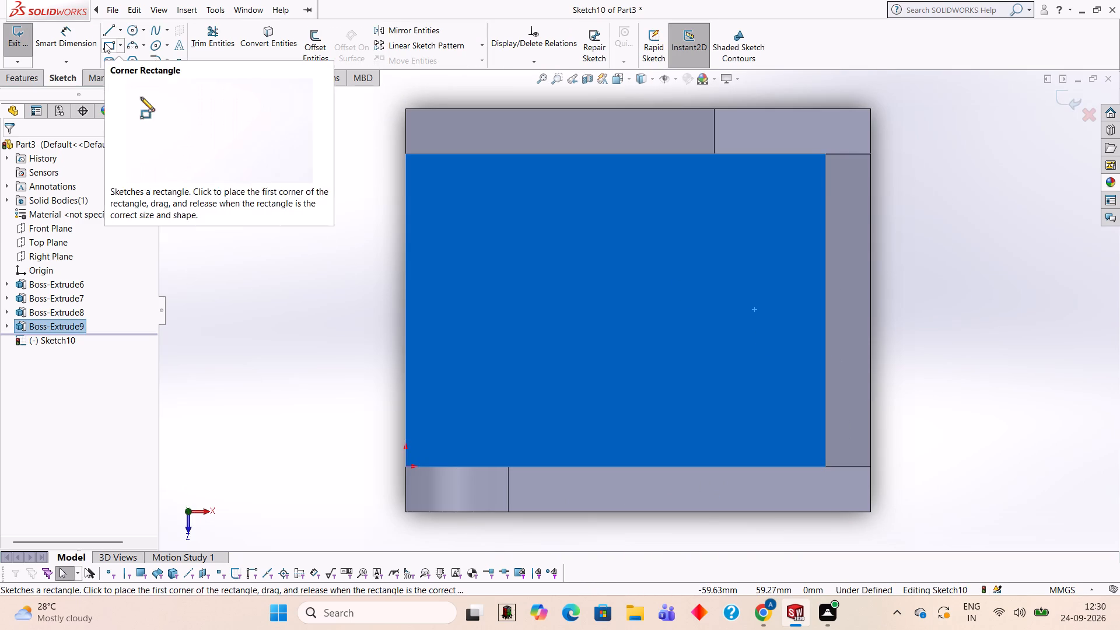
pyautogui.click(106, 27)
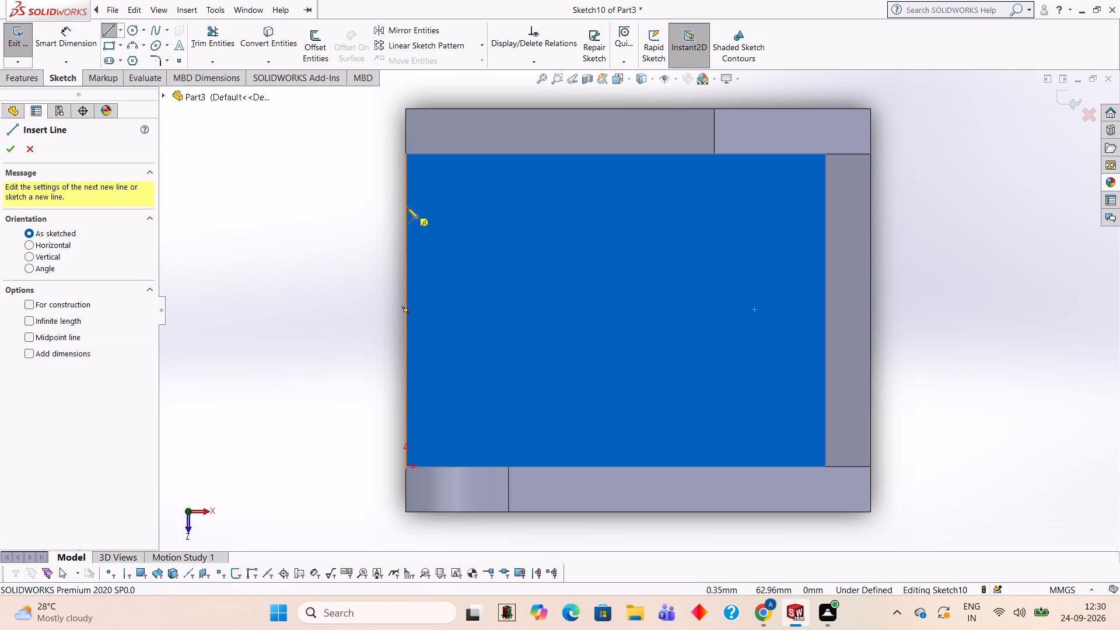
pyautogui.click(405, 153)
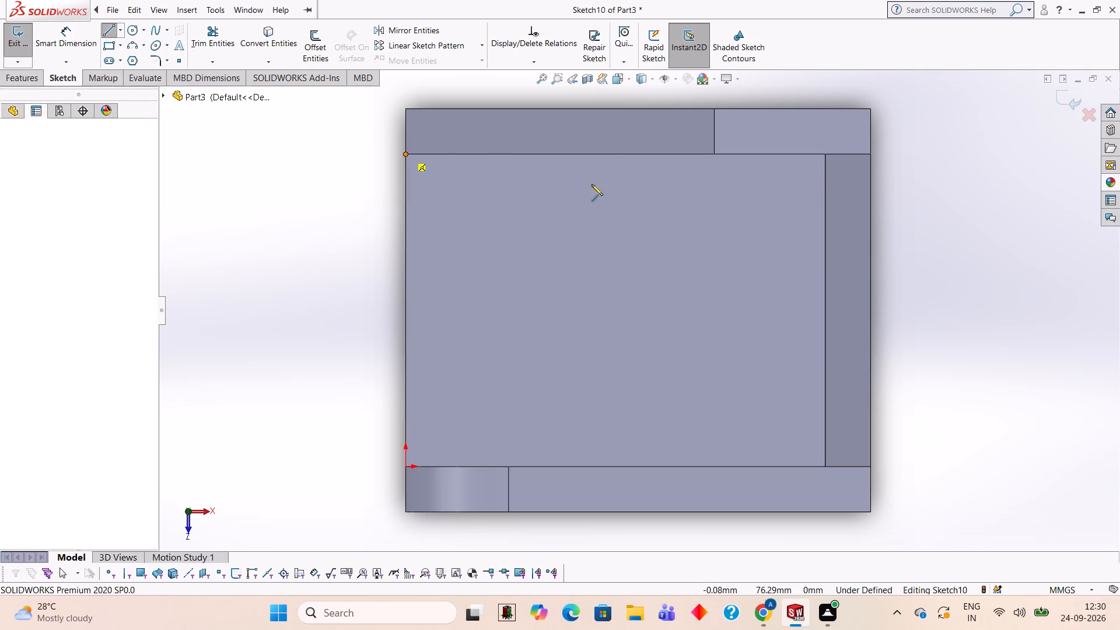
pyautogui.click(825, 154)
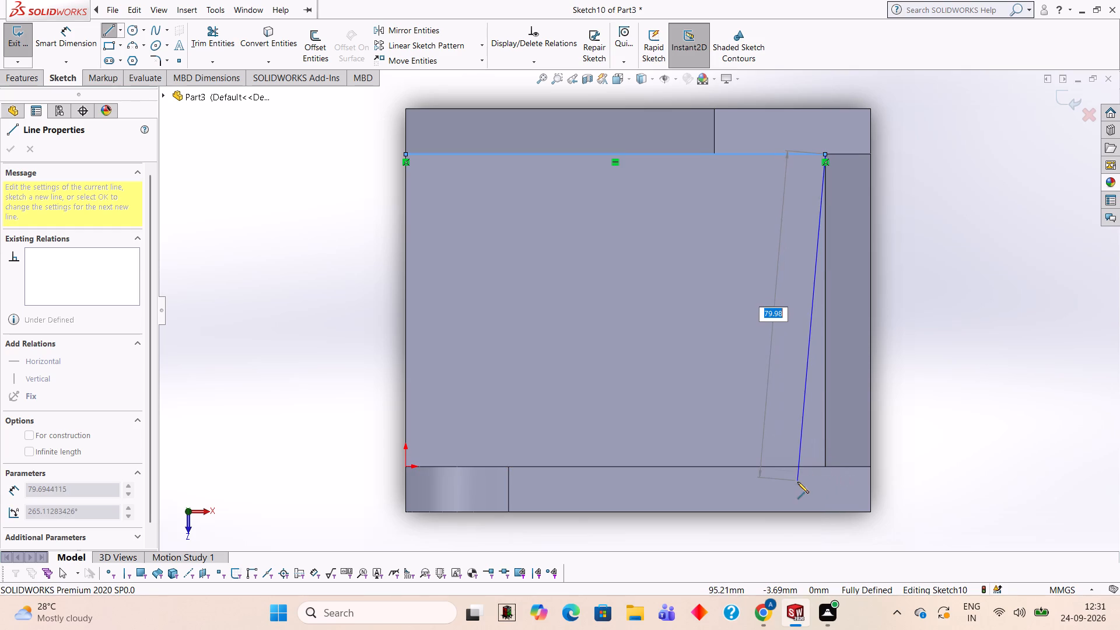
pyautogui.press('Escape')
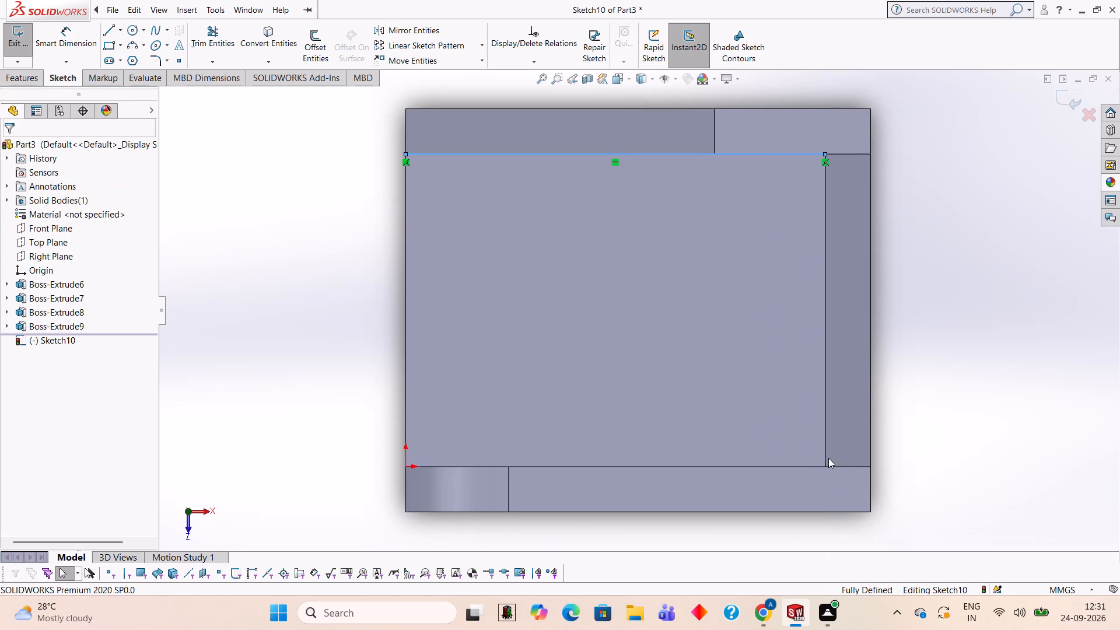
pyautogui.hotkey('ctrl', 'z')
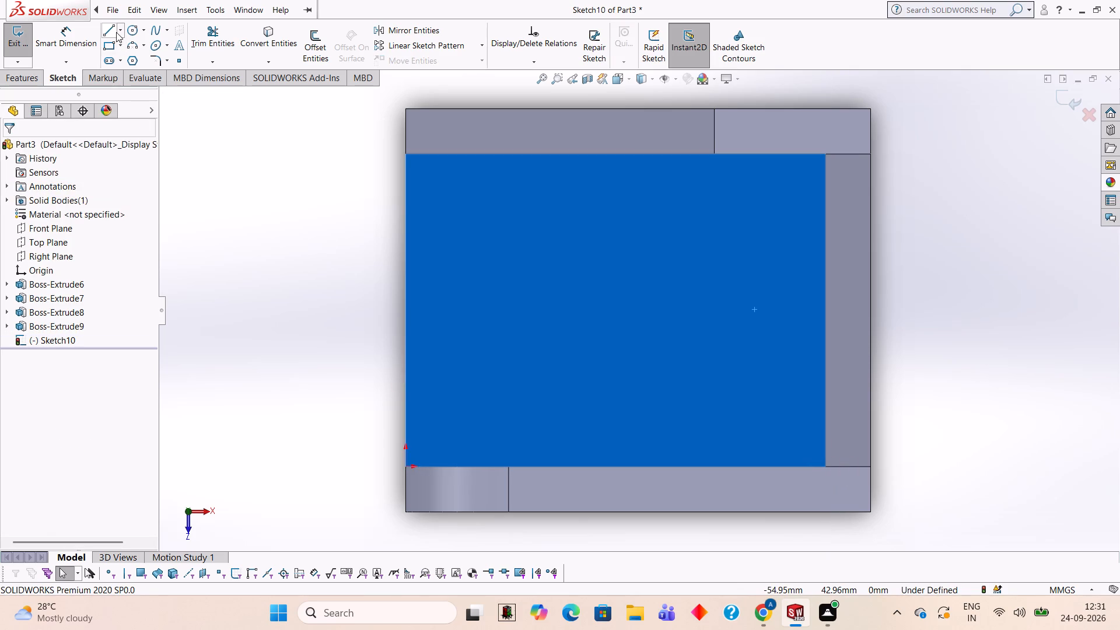
# Sketch a closed 35 by 76 mm rectangle against the back plate, located by a 67 mm line from the open end, and trim that line away.
pyautogui.click(111, 32)
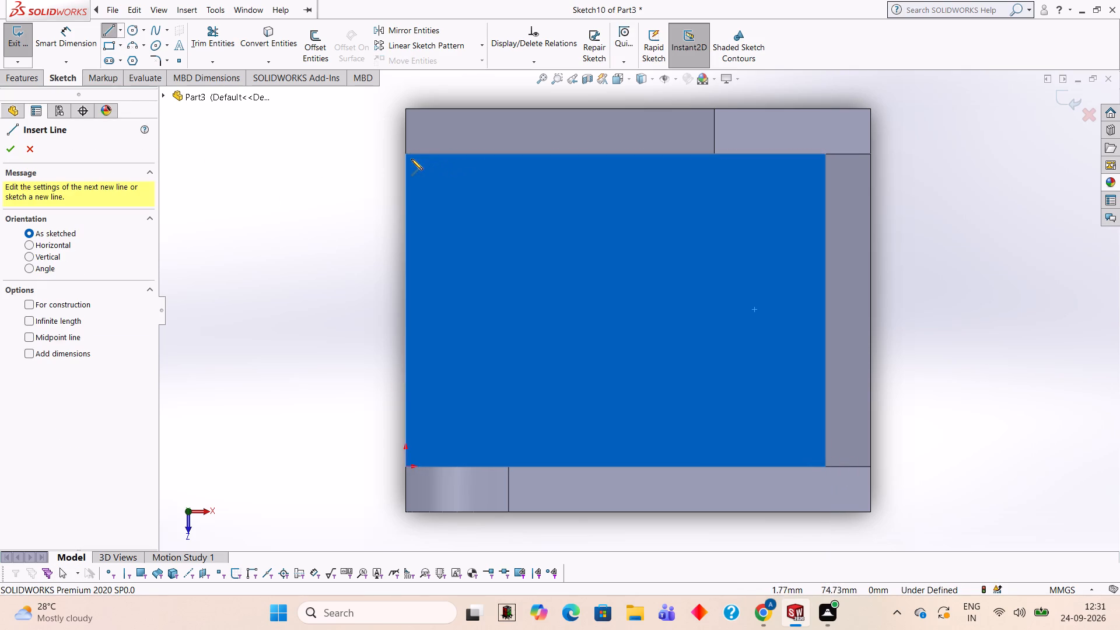
pyautogui.click(405, 153)
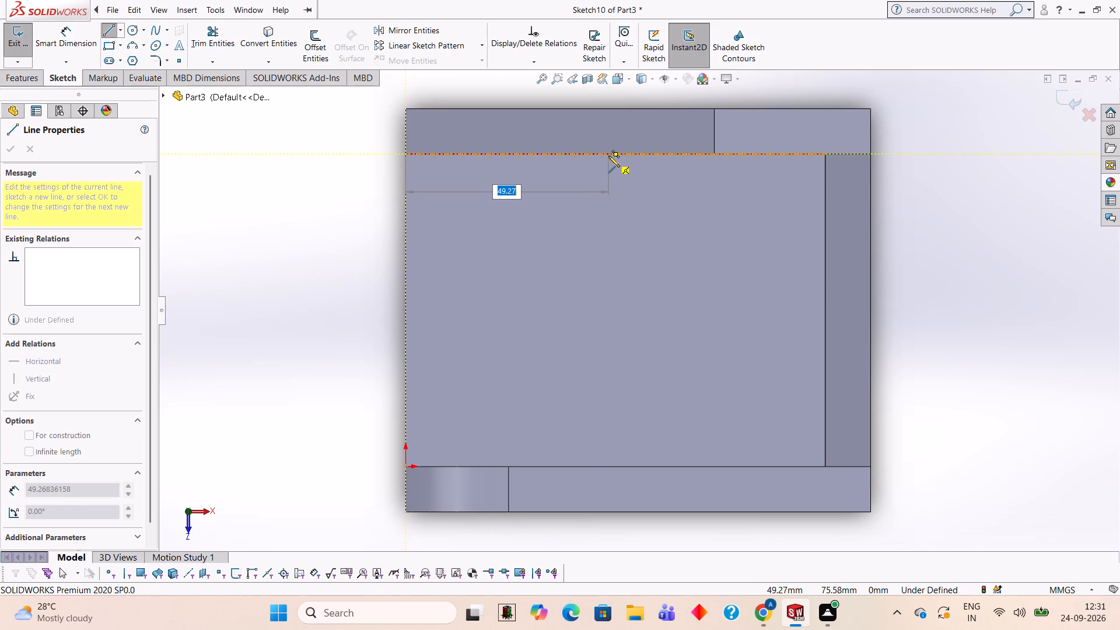
pyautogui.write('67')
pyautogui.press('Return')
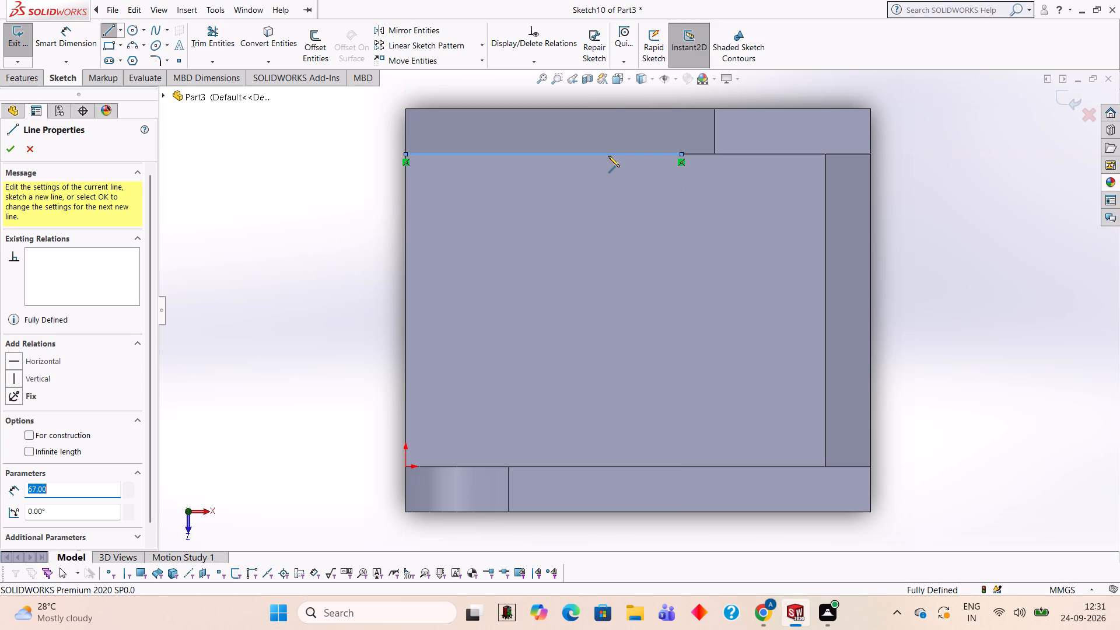
pyautogui.click(823, 154)
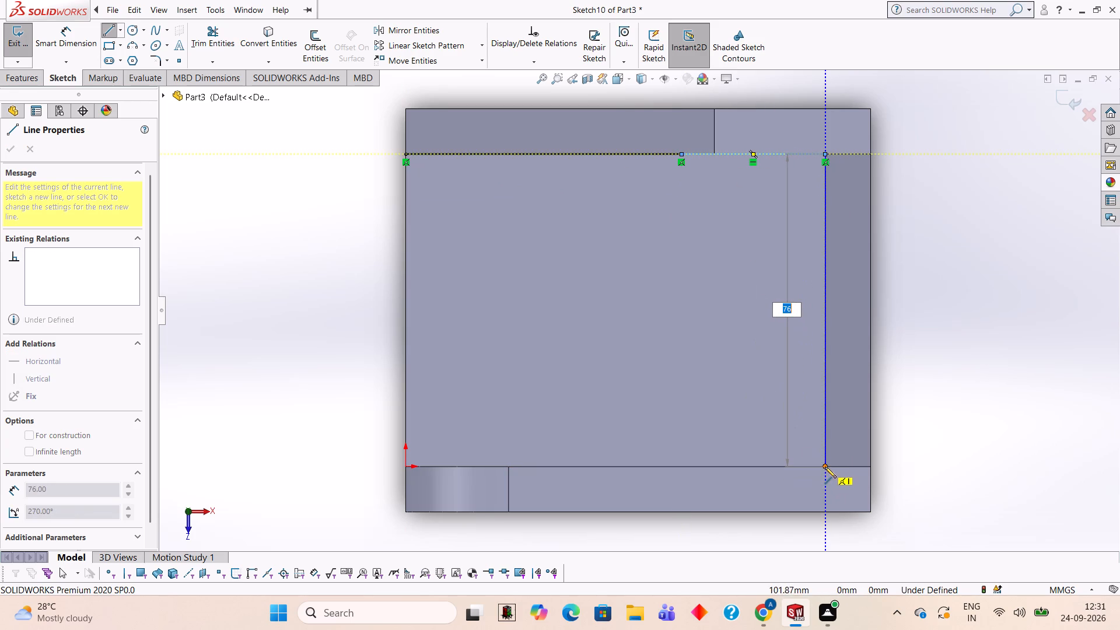
pyautogui.click(825, 466)
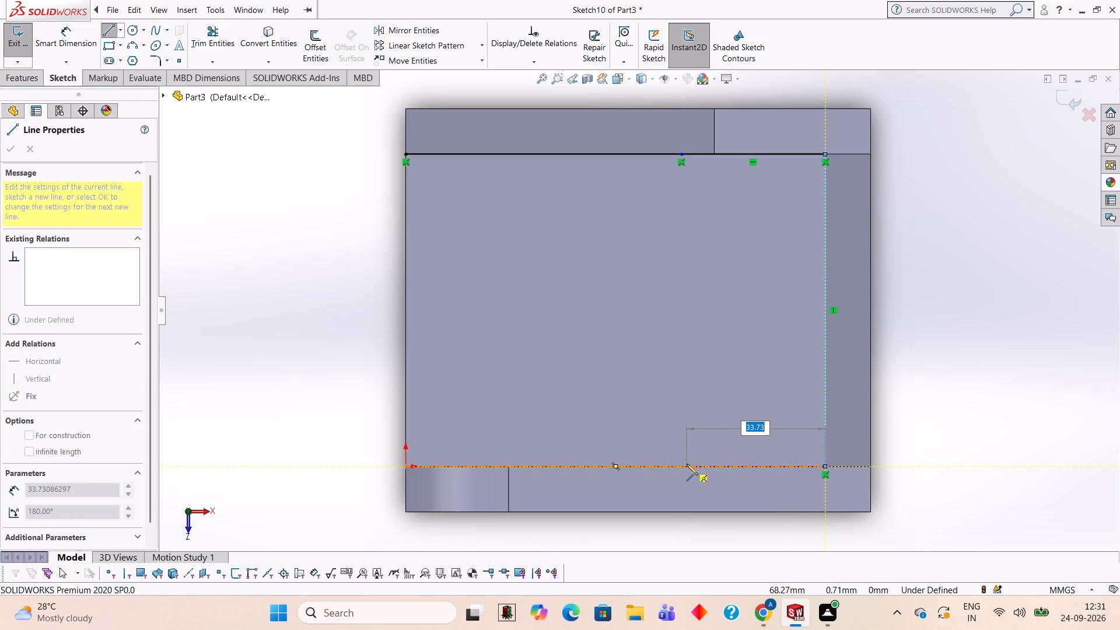
pyautogui.click(680, 465)
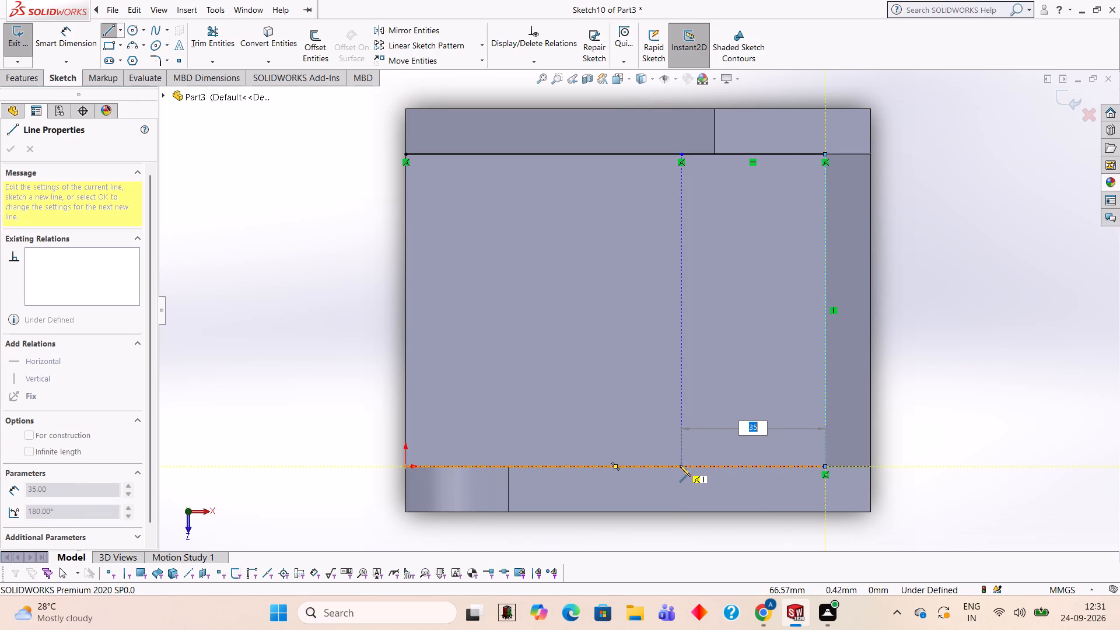
pyautogui.click(681, 154)
pyautogui.press('Escape')
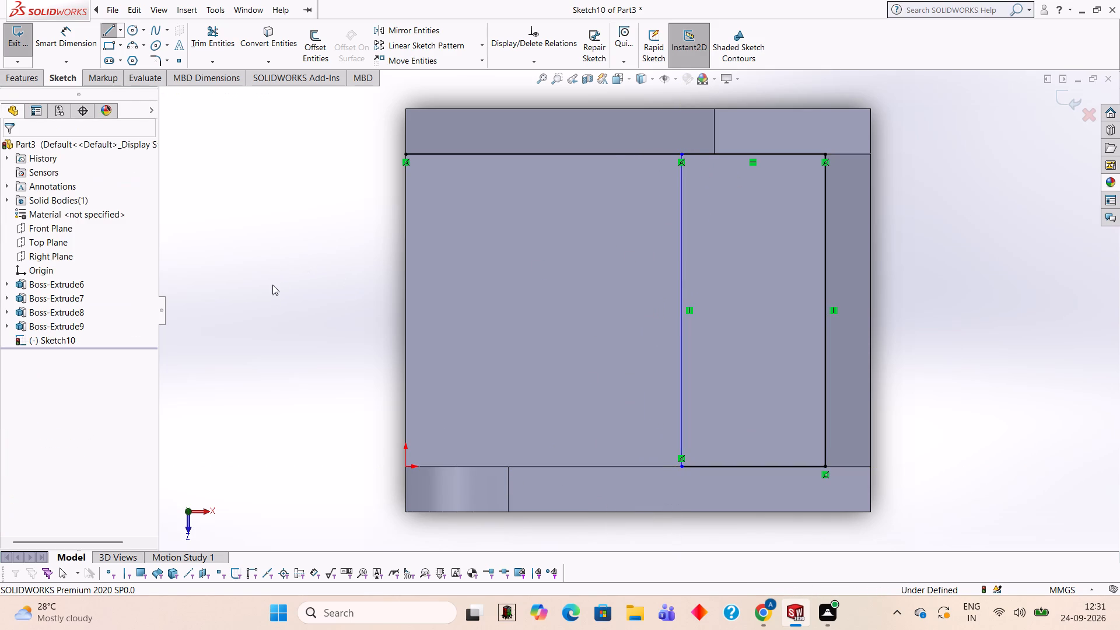
pyautogui.click(207, 48)
pyautogui.click(467, 153)
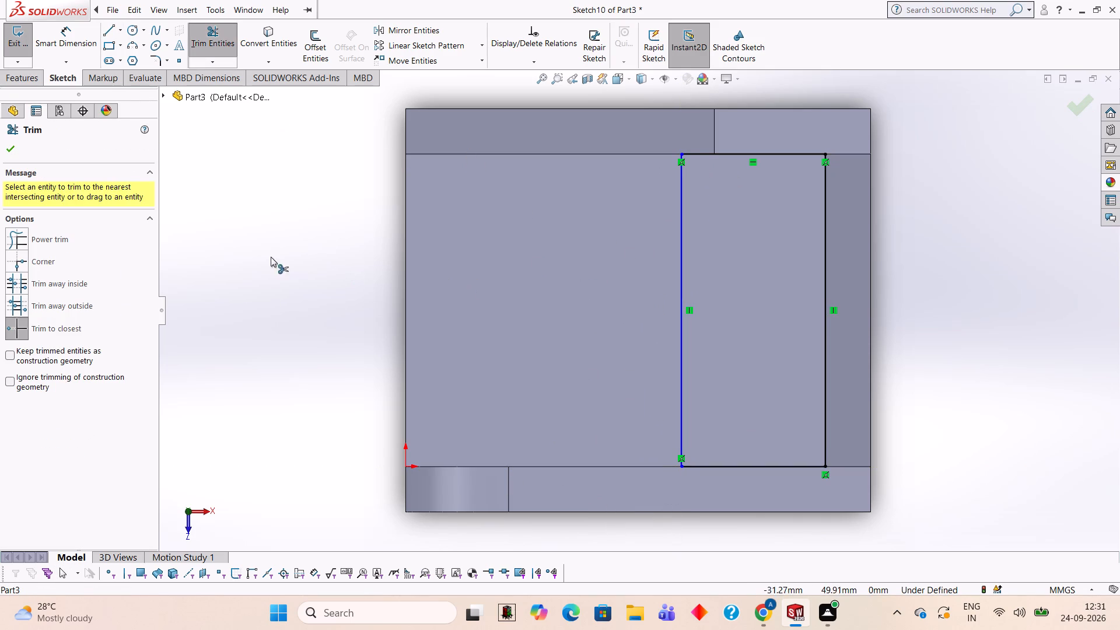
# Extrude the rectangle 16 mm as a blind boss, upward from the base and merged with the bracket.
pyautogui.click(8, 83)
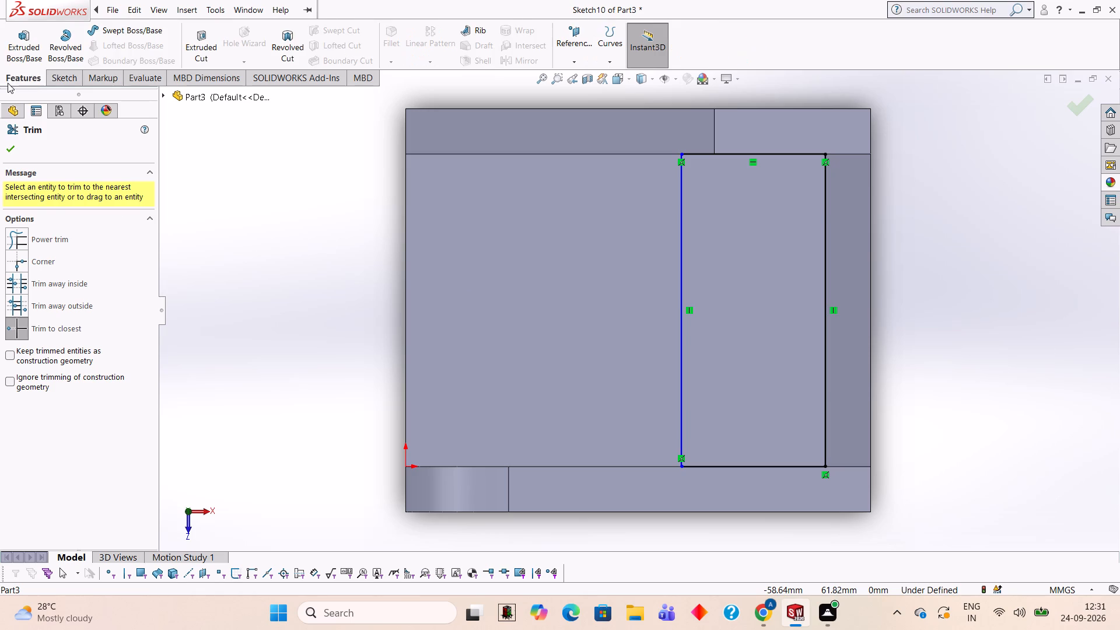
pyautogui.click(21, 60)
pyautogui.moveTo(237, 195); pyautogui.dragTo(290, 242, button='middle')
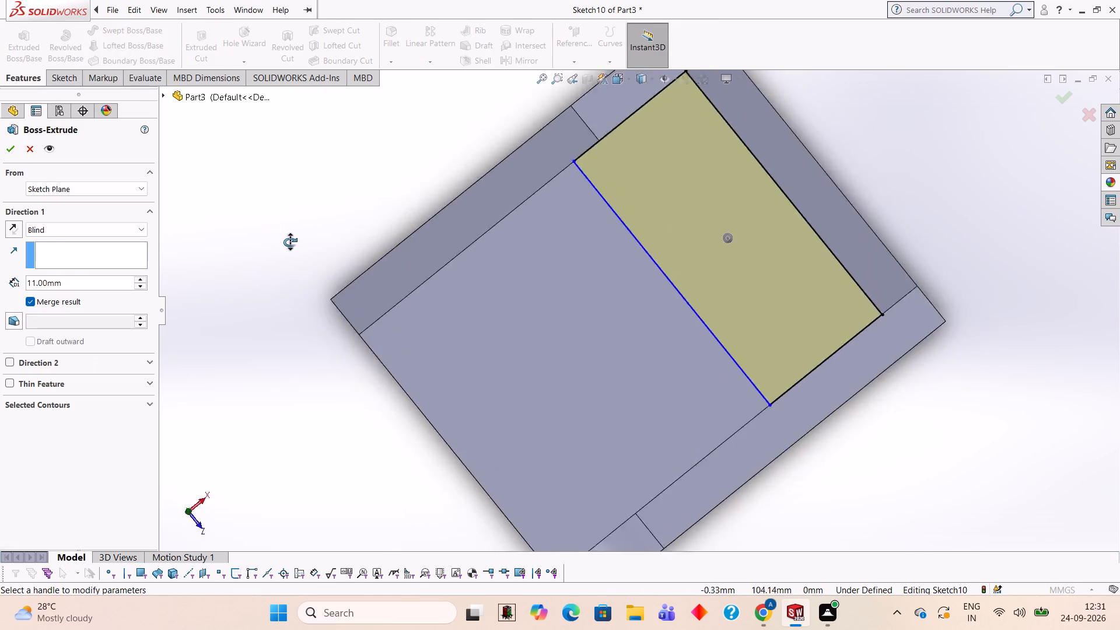
pyautogui.moveTo(290, 242); pyautogui.dragTo(304, 201, button='middle')
pyautogui.moveTo(291, 213); pyautogui.dragTo(288, 189, button='middle')
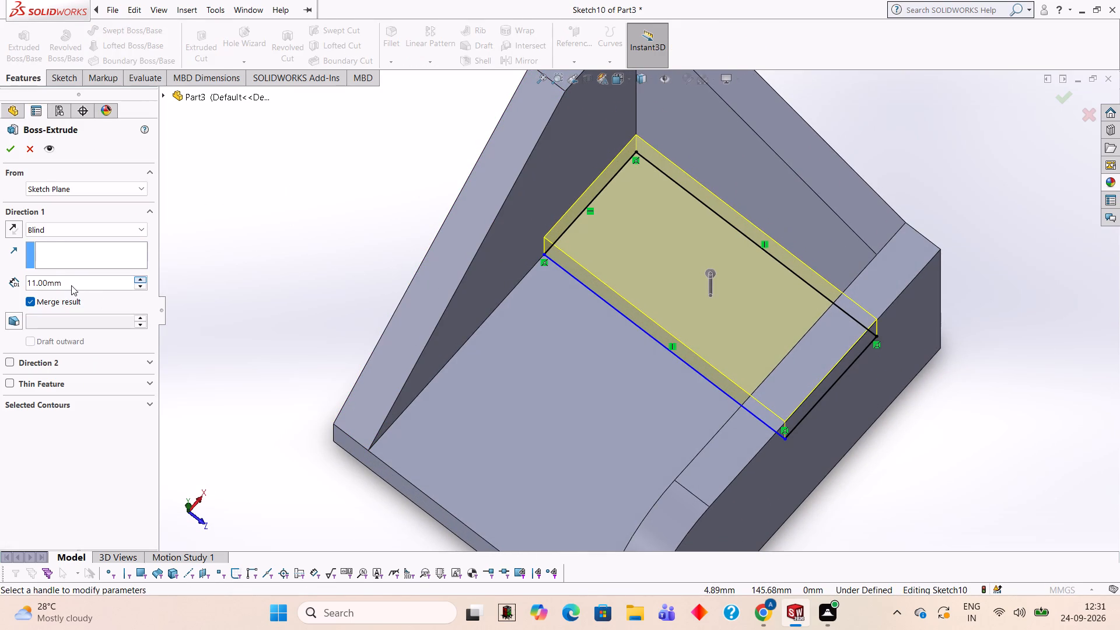
pyautogui.click(71, 285)
pyautogui.press('BackSpace')
pyautogui.press('BackSpace')
pyautogui.press('BackSpace')
pyautogui.press('BackSpace')
pyautogui.press('BackSpace')
pyautogui.press('BackSpace')
pyautogui.press('BackSpace')
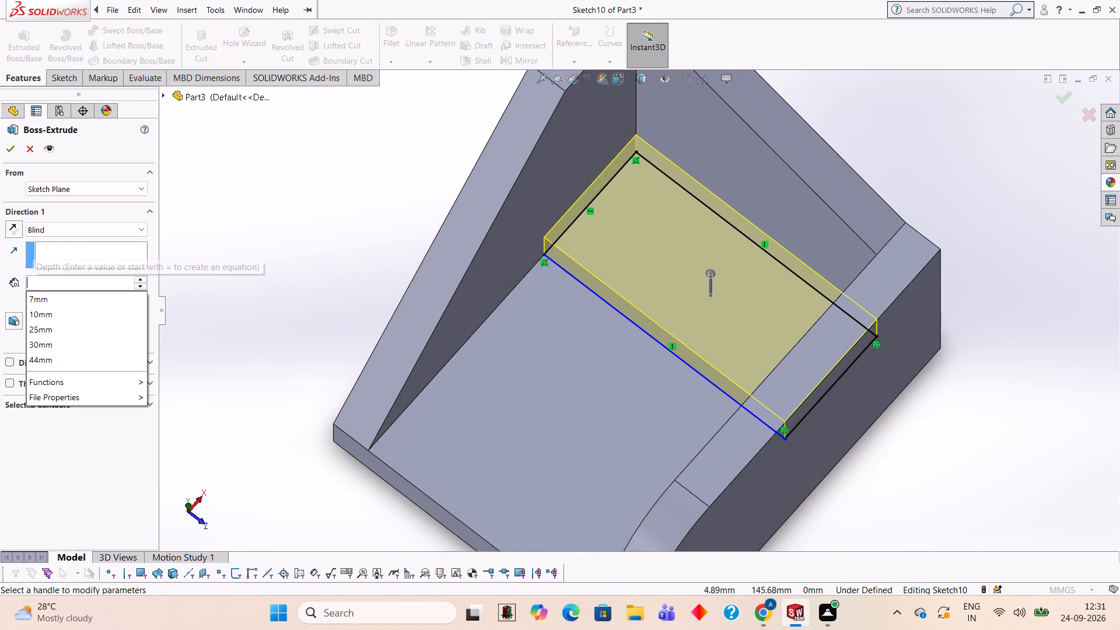
pyautogui.write('16')
pyautogui.press('Return')
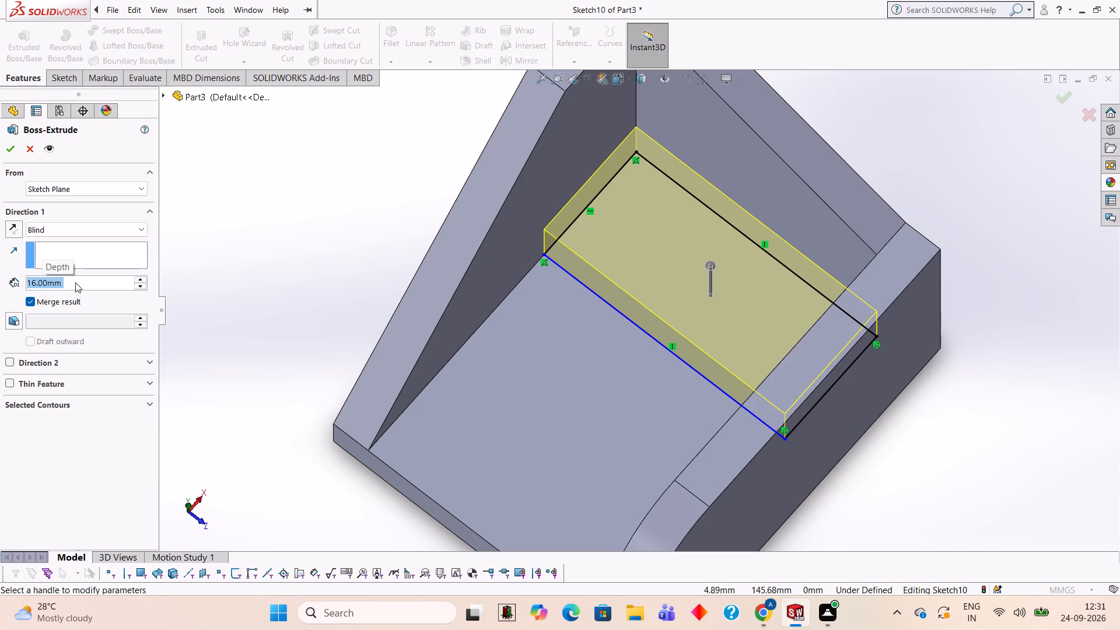
pyautogui.click(14, 154)
pyautogui.click(200, 205)
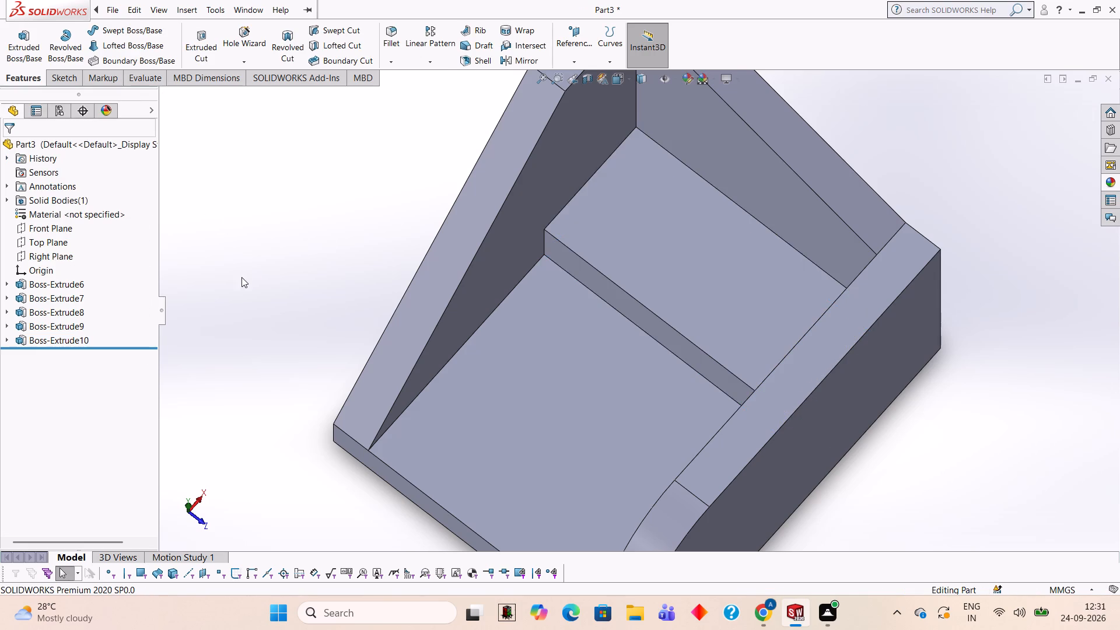
# Examine the bracket from the open end, checking the raised step between the plates and the back of the base.
pyautogui.moveTo(243, 278); pyautogui.dragTo(248, 205, button='middle')
pyautogui.scroll(2, 239, 222)
pyautogui.moveTo(268, 264); pyautogui.dragTo(261, 201, button='middle')
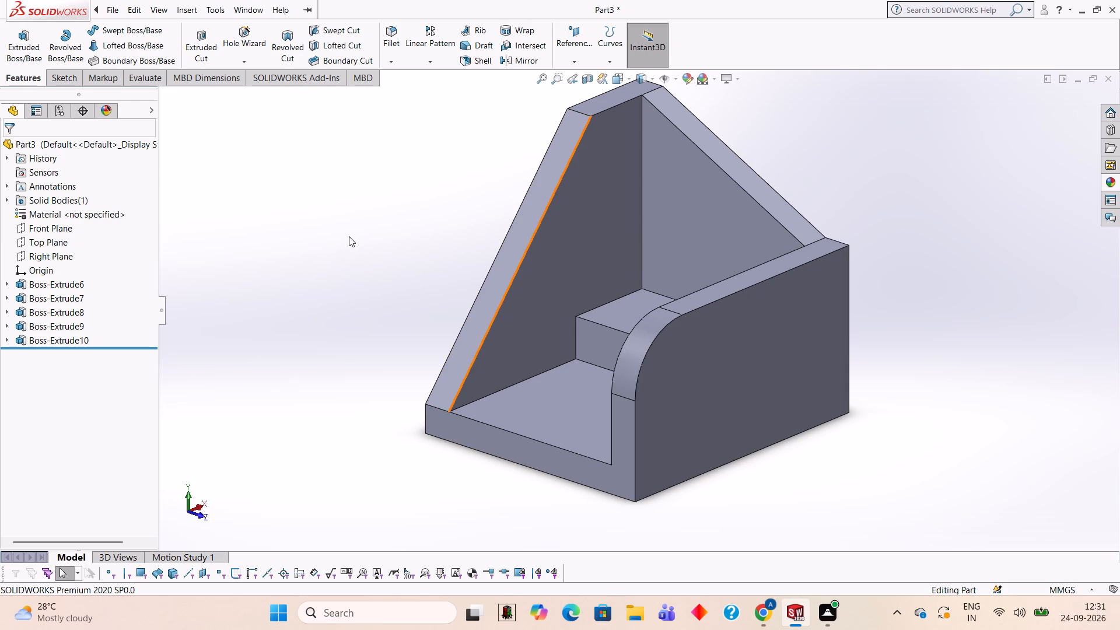
pyautogui.moveTo(349, 236); pyautogui.dragTo(352, 246, button='middle')
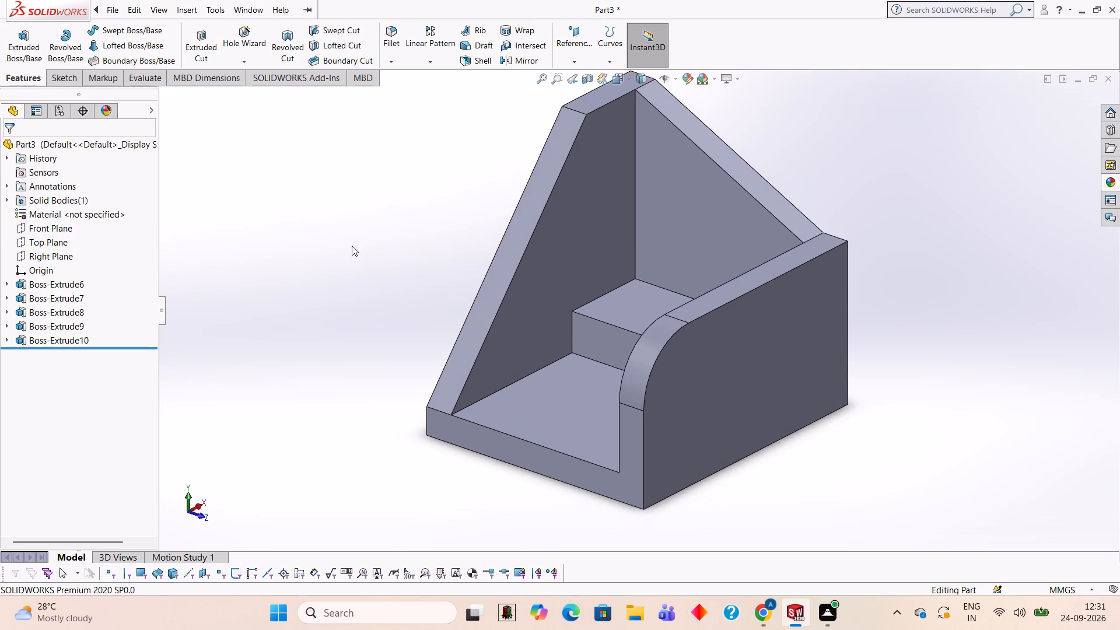
pyautogui.scroll(-1, 351, 245)
pyautogui.scroll(1, 346, 246)
pyautogui.scroll(1, 908, 176)
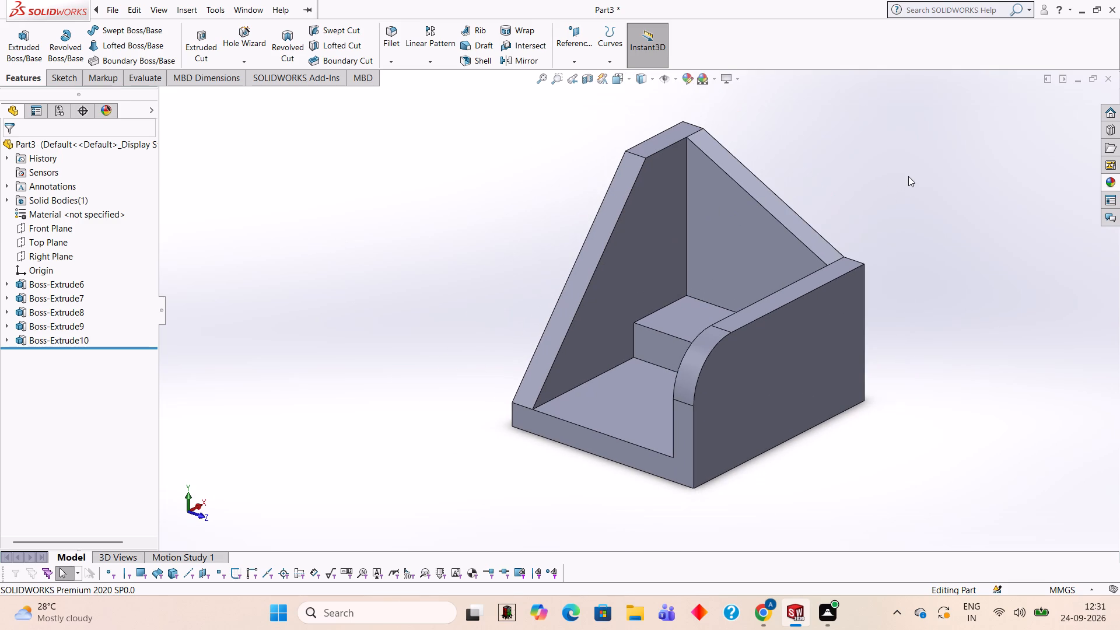
pyautogui.scroll(-1, 909, 178)
pyautogui.scroll(2, 908, 176)
pyautogui.scroll(-1, 902, 181)
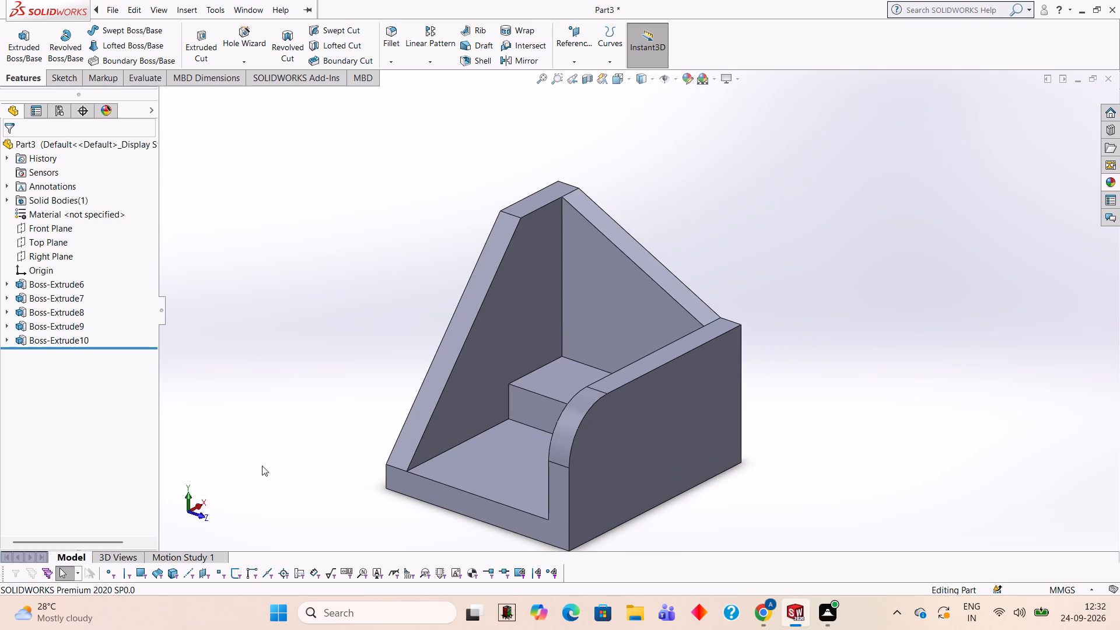
pyautogui.scroll(-1, 321, 513)
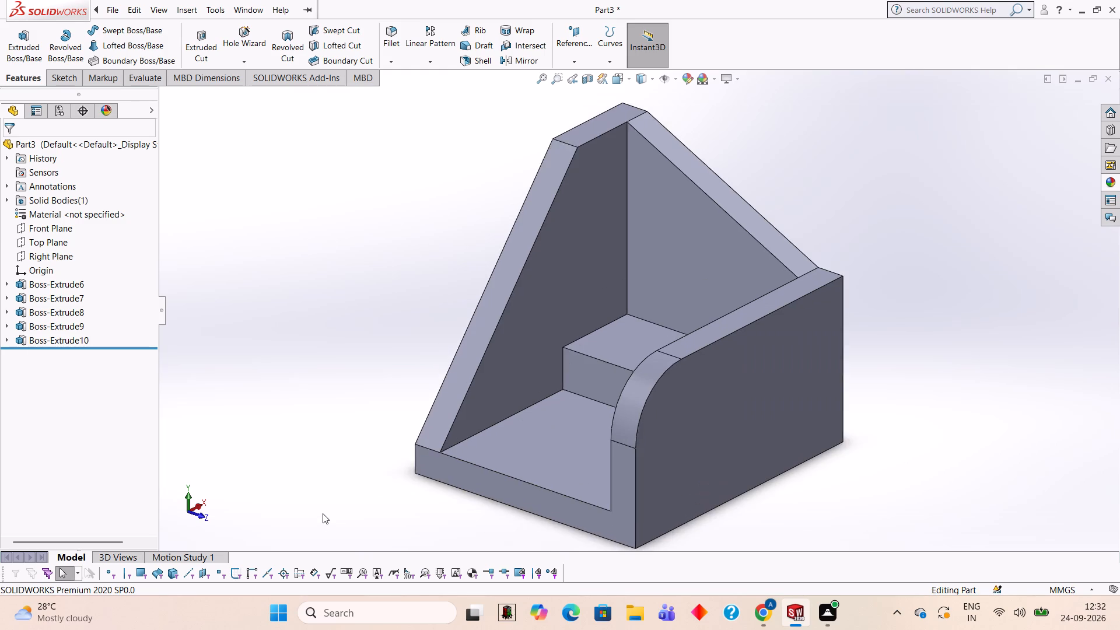
pyautogui.scroll(1, 323, 513)
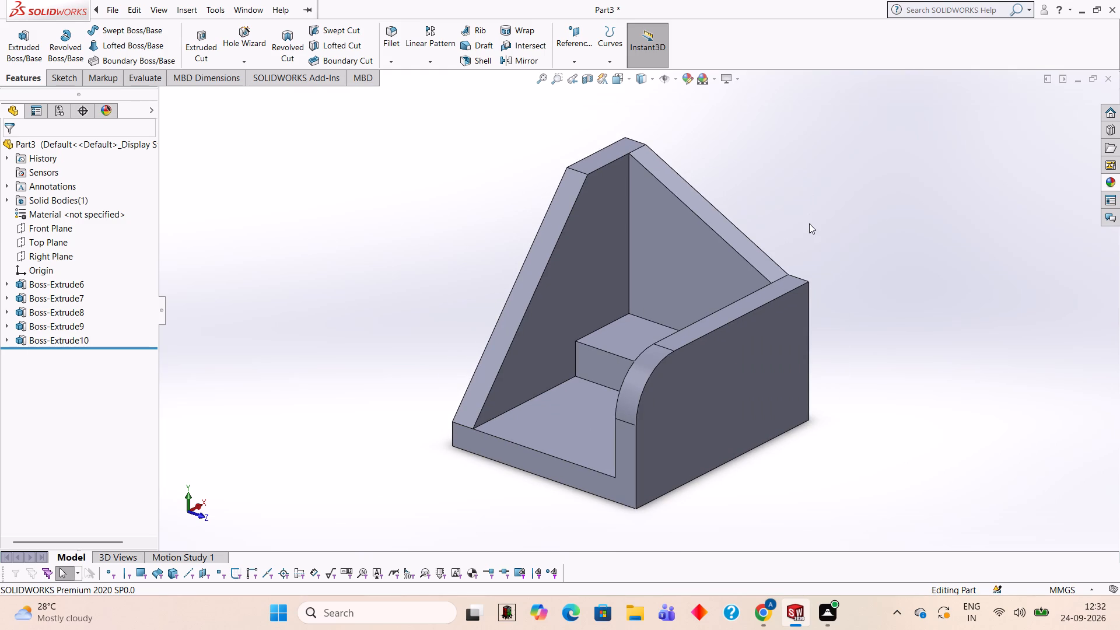
# On the outer face of the rounded-corner side plate, sketch a 38 mm diameter circle concentric with the rounded corner.
pyautogui.scroll(-1, 809, 223)
pyautogui.scroll(1, 809, 223)
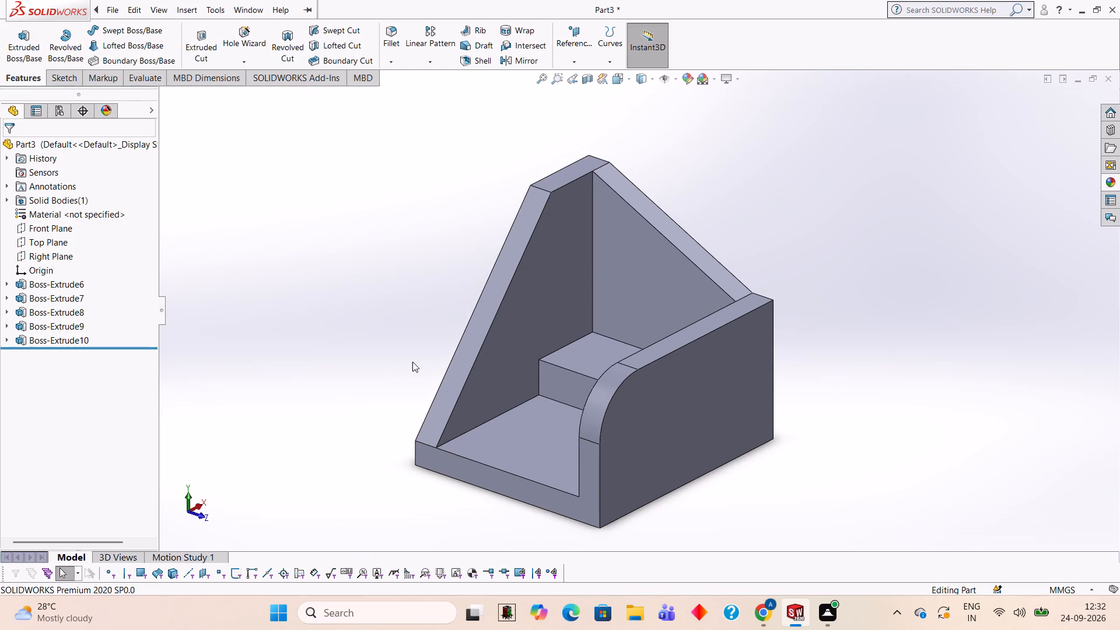
pyautogui.scroll(-1, 412, 361)
pyautogui.scroll(1, 409, 361)
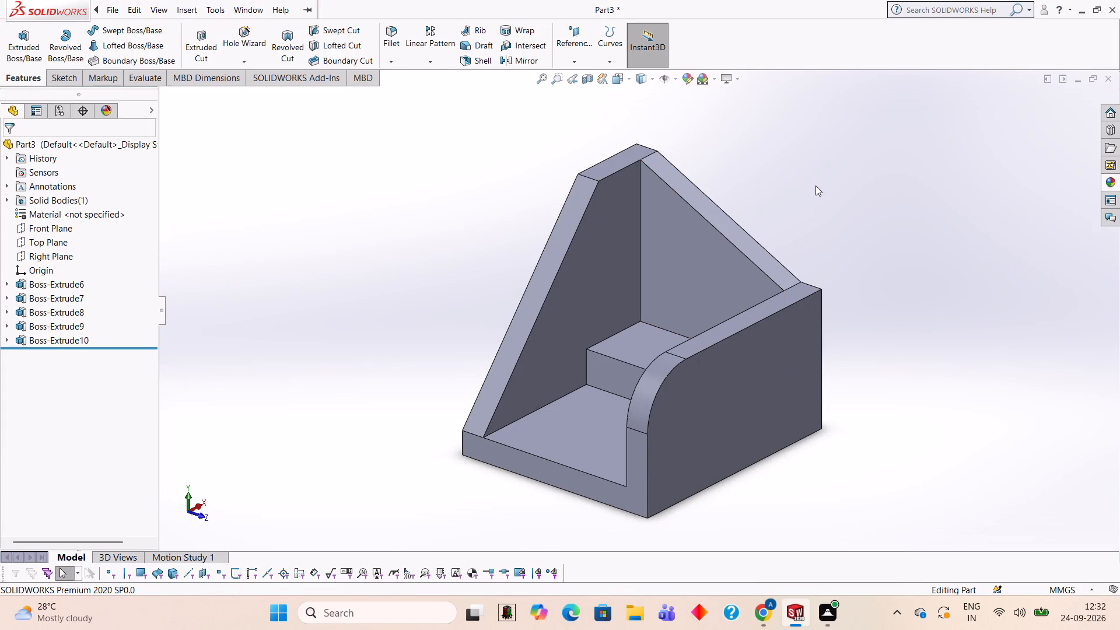
pyautogui.click(699, 401)
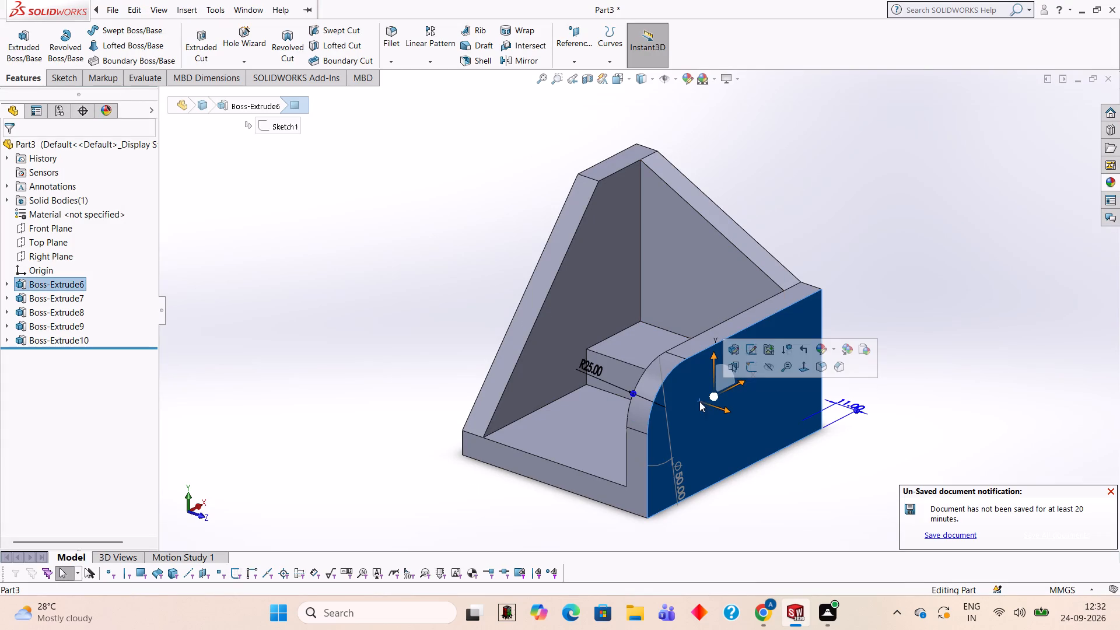
pyautogui.click(750, 372)
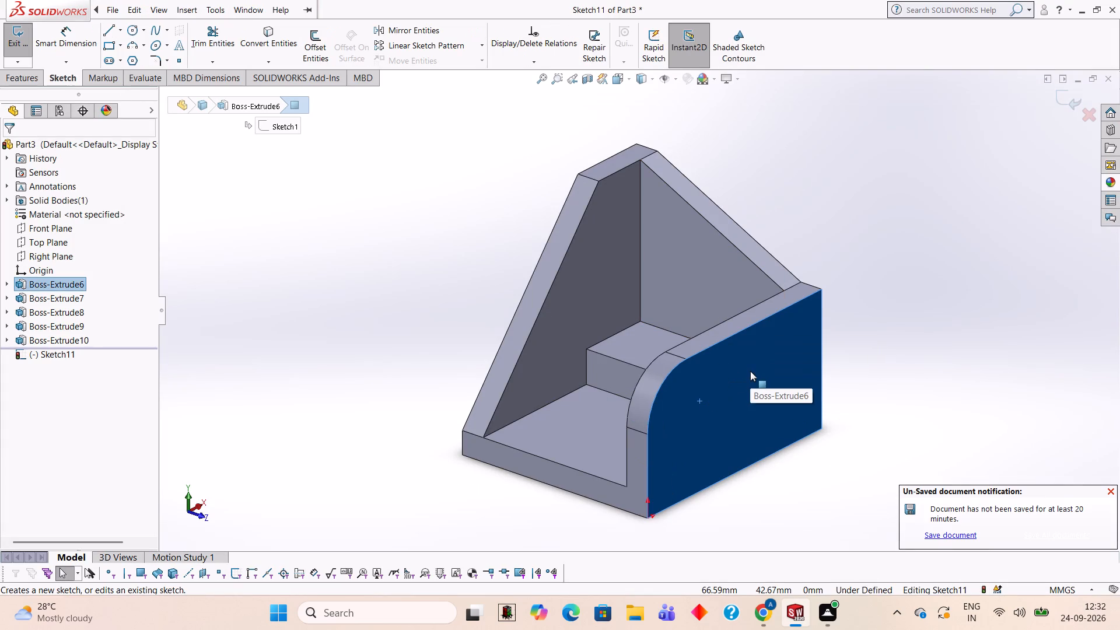
pyautogui.hotkey('ctrl', '8')
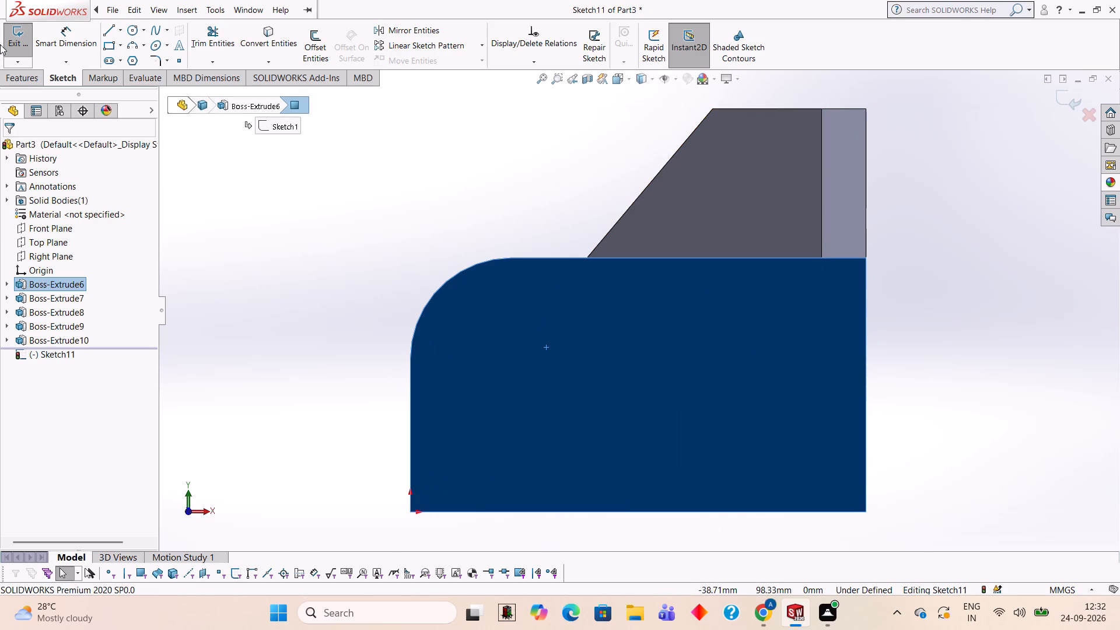
pyautogui.click(129, 32)
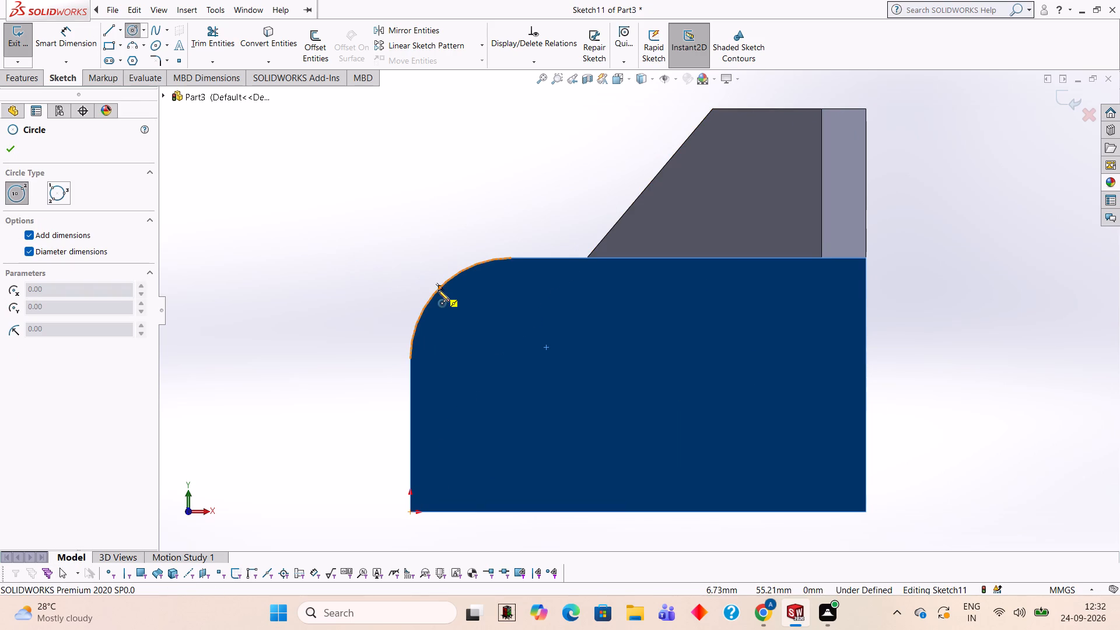
pyautogui.click(511, 359)
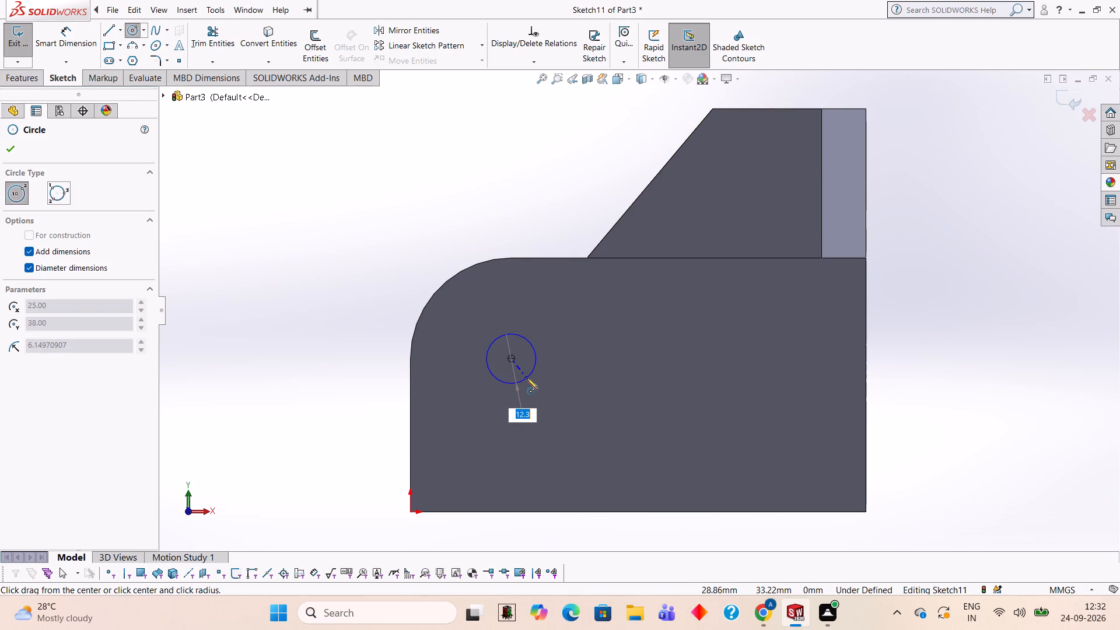
pyautogui.write('38')
pyautogui.press('Return')
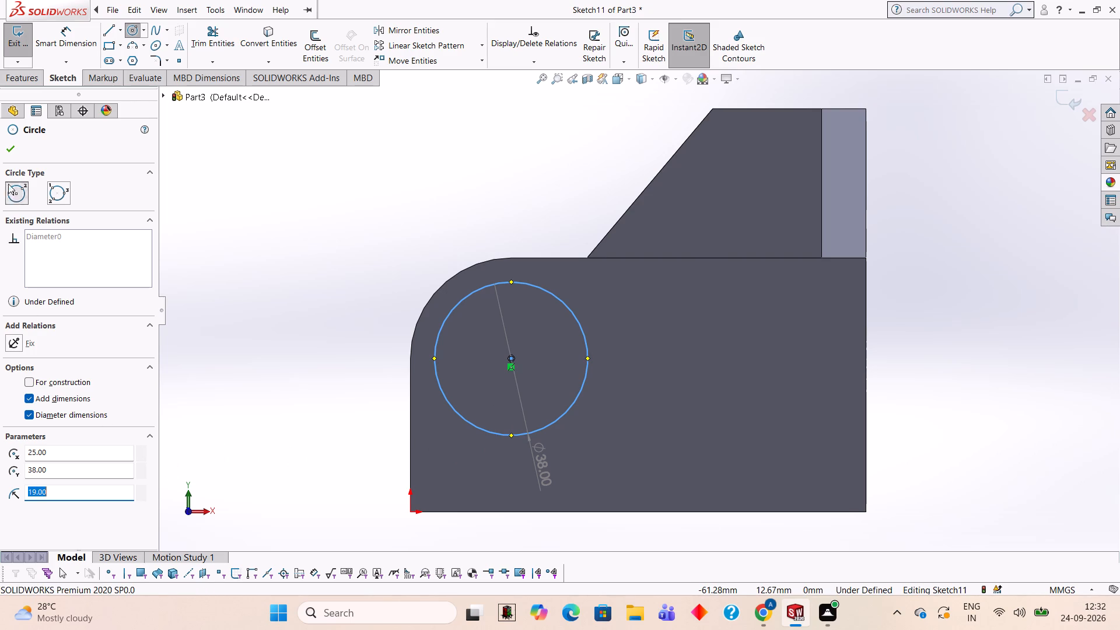
# Cut the circle 11 mm deep as a blind extruded cut through the rounded-corner side plate.
pyautogui.click(29, 82)
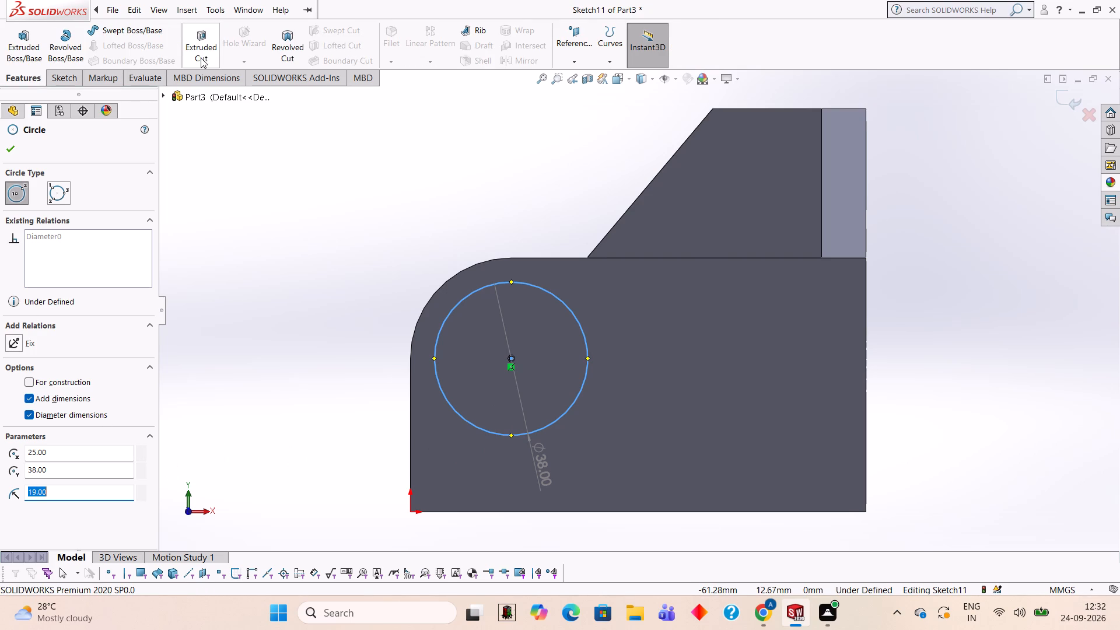
pyautogui.click(201, 58)
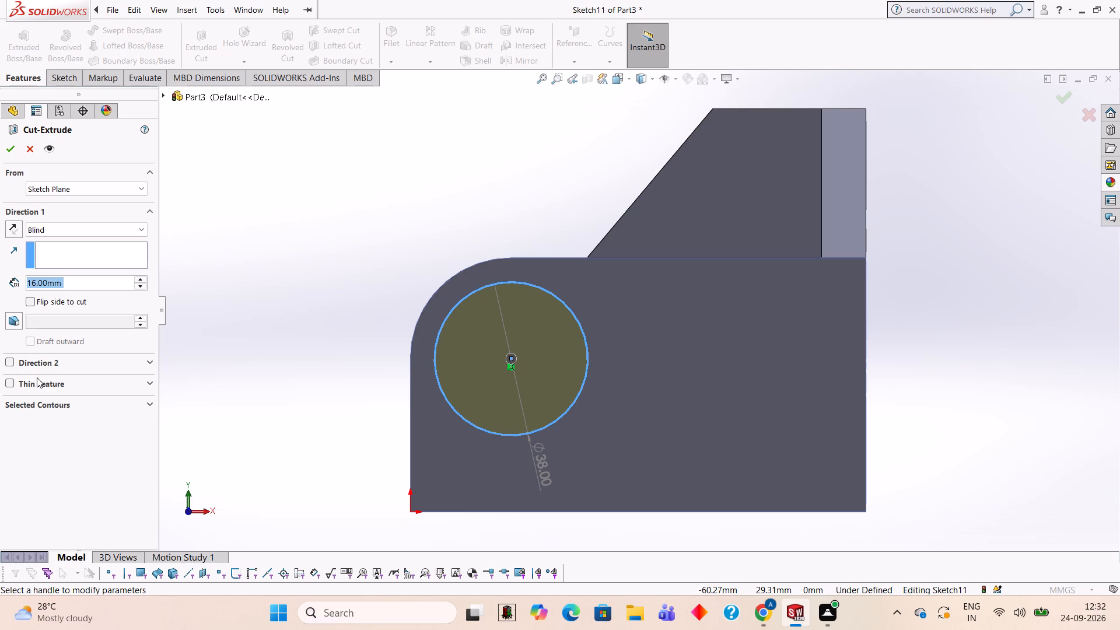
pyautogui.write('11')
pyautogui.press('Return')
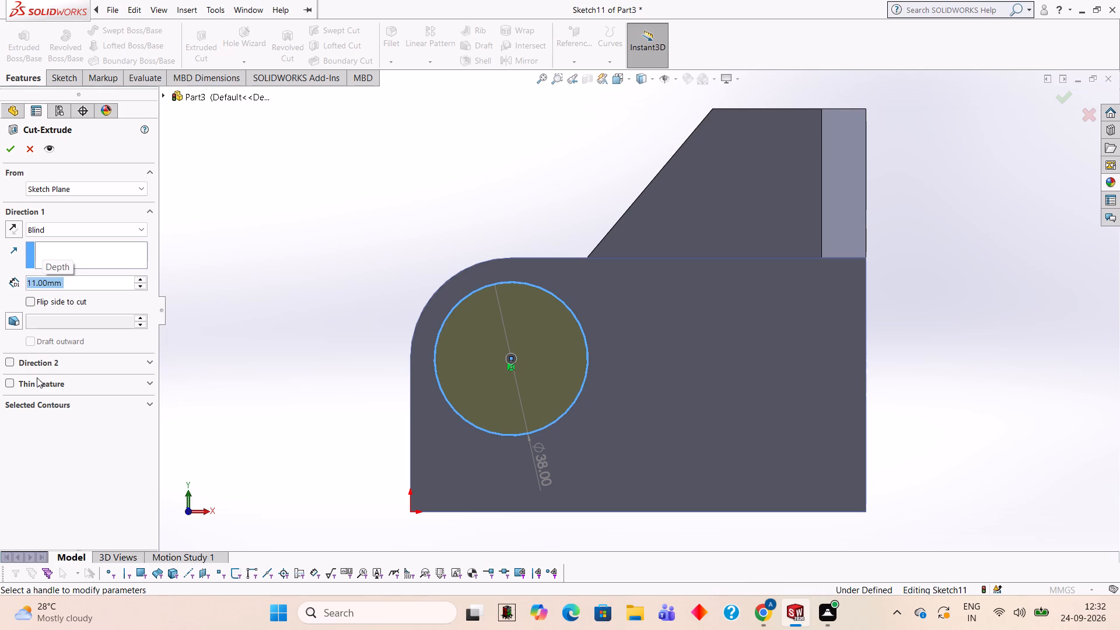
pyautogui.click(10, 145)
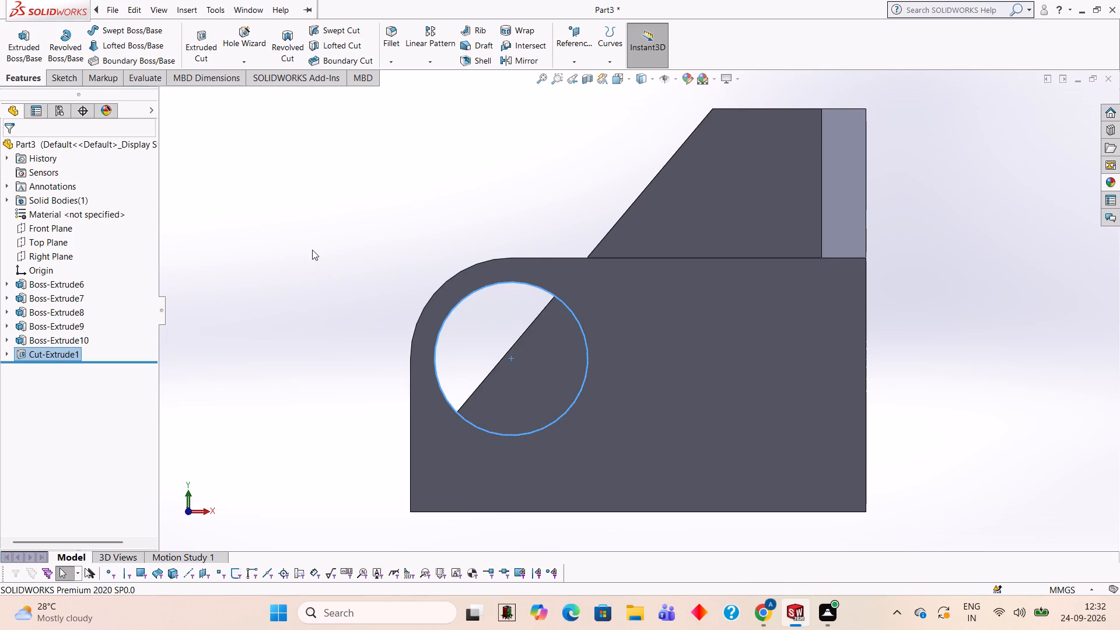
pyautogui.click(304, 233)
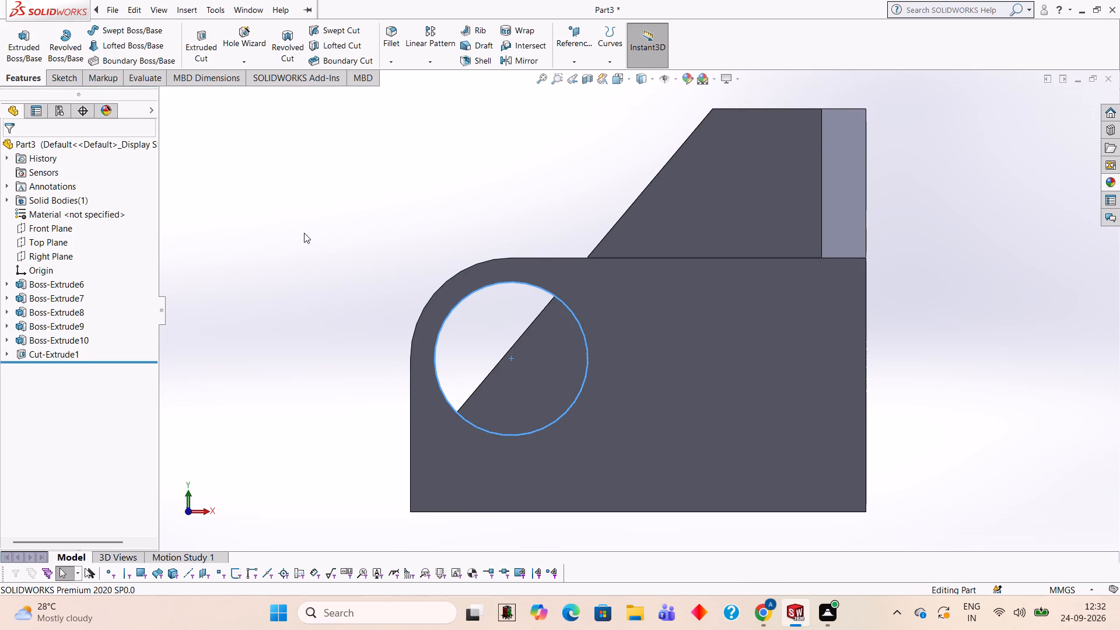
# Examine the bracket from the open end, checking the circular hole in the side plate and the step behind it.
pyautogui.moveTo(304, 233); pyautogui.dragTo(349, 291, button='middle')
pyautogui.scroll(1, 343, 297)
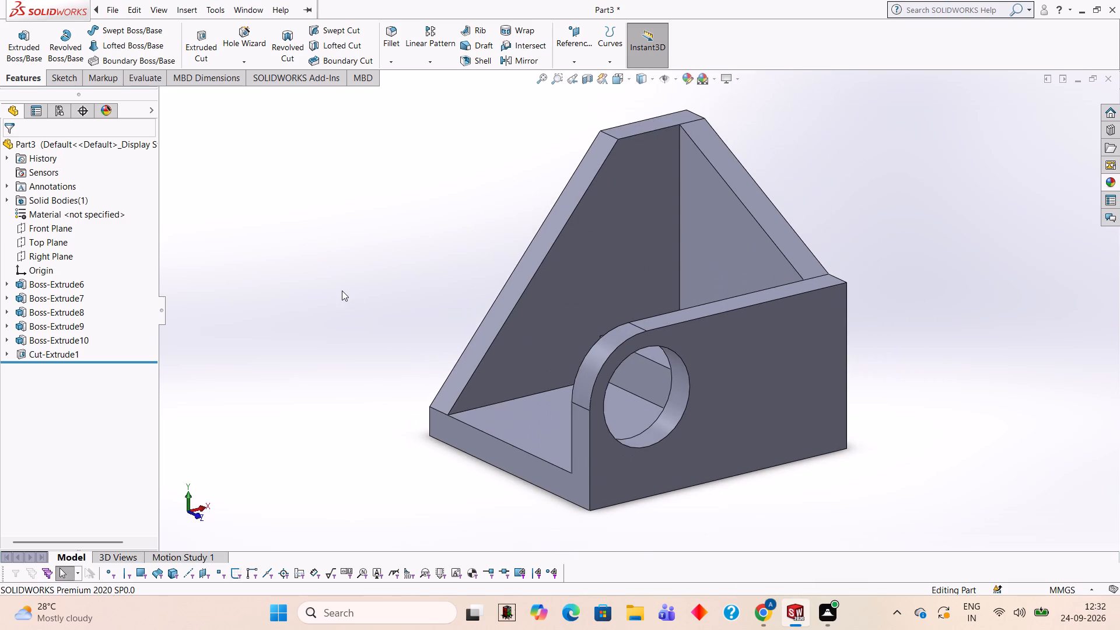
pyautogui.scroll(1, 342, 290)
pyautogui.moveTo(341, 289); pyautogui.dragTo(355, 303, button='middle')
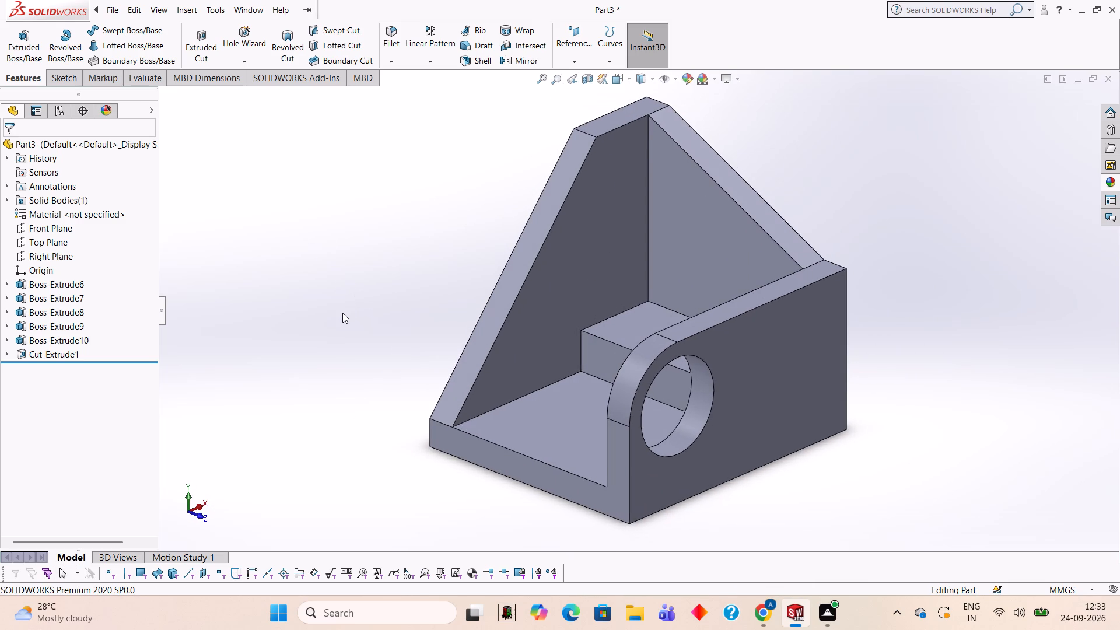
pyautogui.scroll(2, 342, 313)
pyautogui.moveTo(342, 316); pyautogui.dragTo(350, 294, button='middle')
pyautogui.scroll(-1, 342, 297)
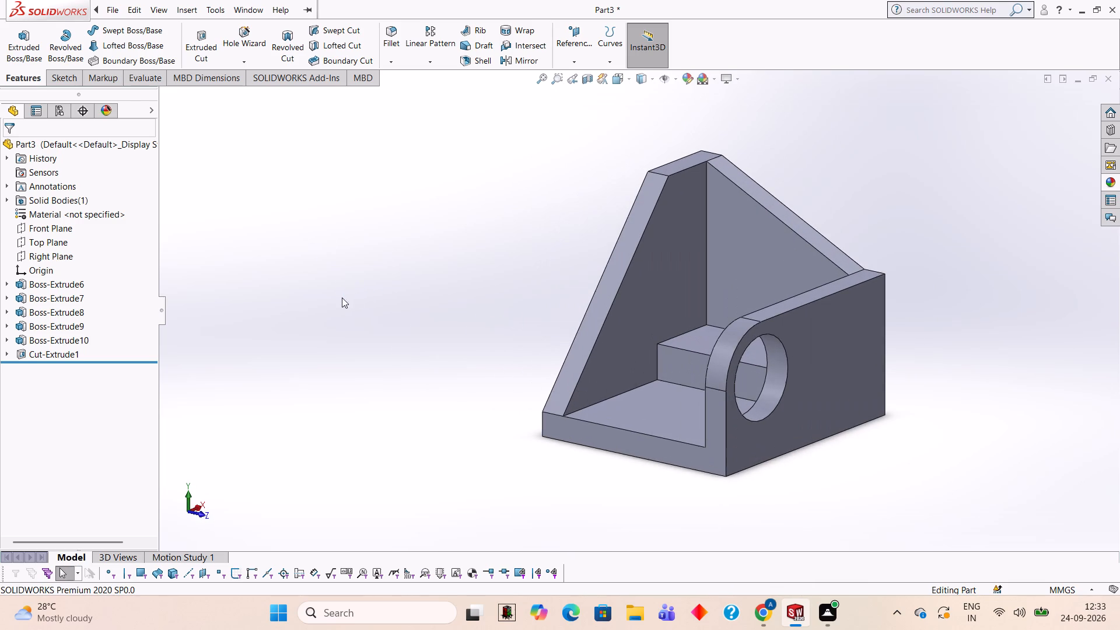
pyautogui.scroll(-1, 1047, 265)
pyautogui.scroll(1, 1007, 266)
pyautogui.moveTo(934, 276); pyautogui.dragTo(920, 276, button='middle')
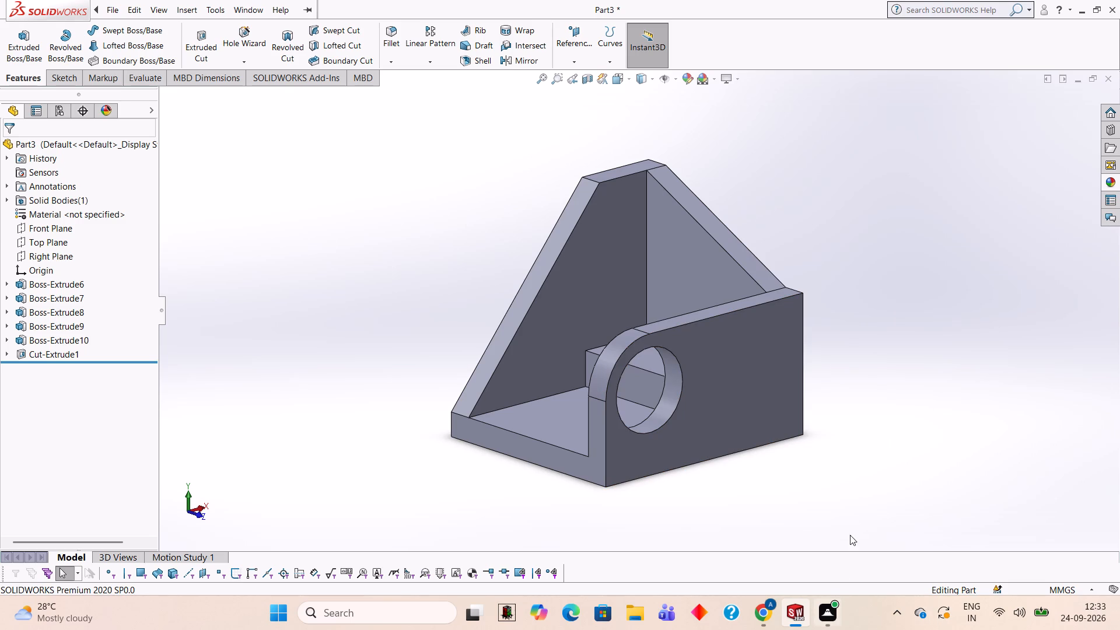
# Apply the solid green appearance to the whole bracket.
pyautogui.click(1107, 186)
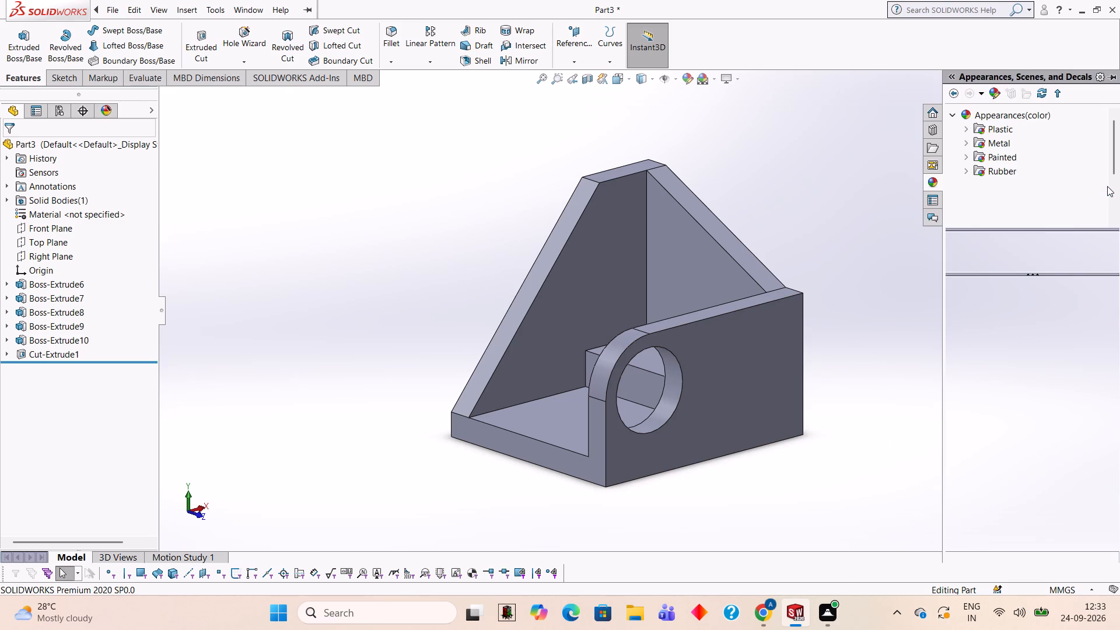
pyautogui.scroll(-2, 1002, 391)
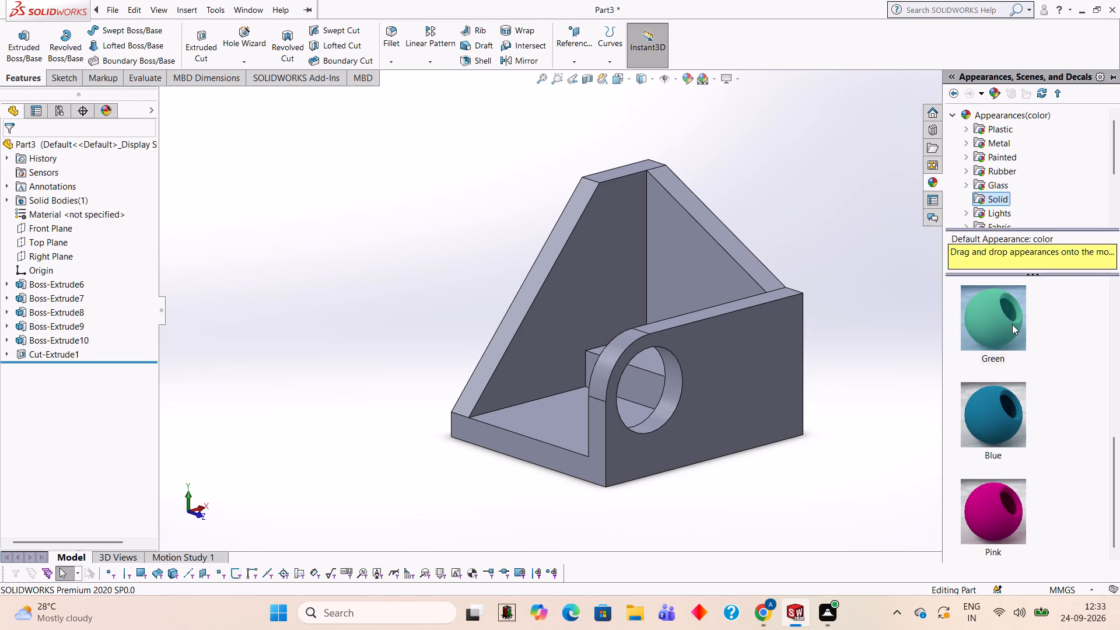
pyautogui.moveTo(981, 324); pyautogui.dragTo(692, 363)
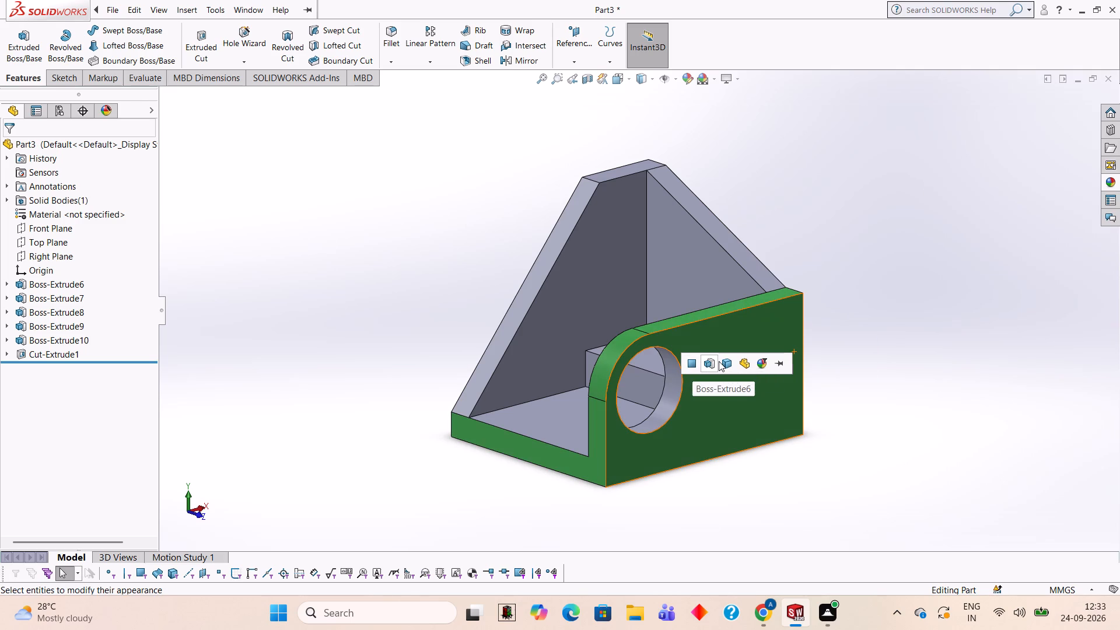
pyautogui.click(719, 361)
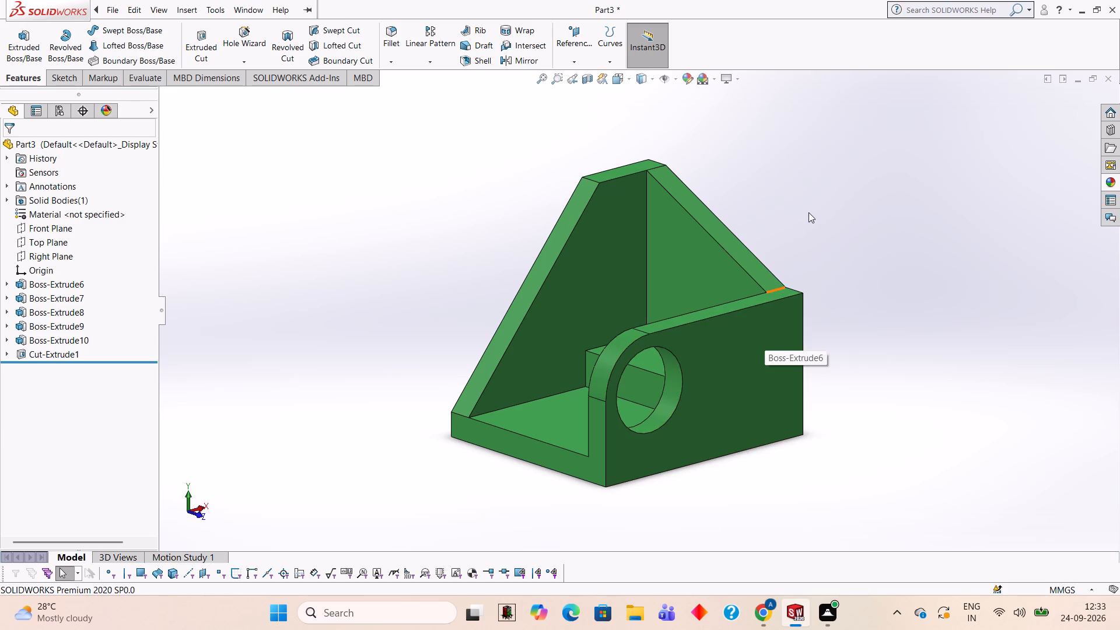
# Apply the solid red appearance to the inner wall of the 38 mm hole.
pyautogui.moveTo(820, 215); pyautogui.dragTo(821, 233, button='middle')
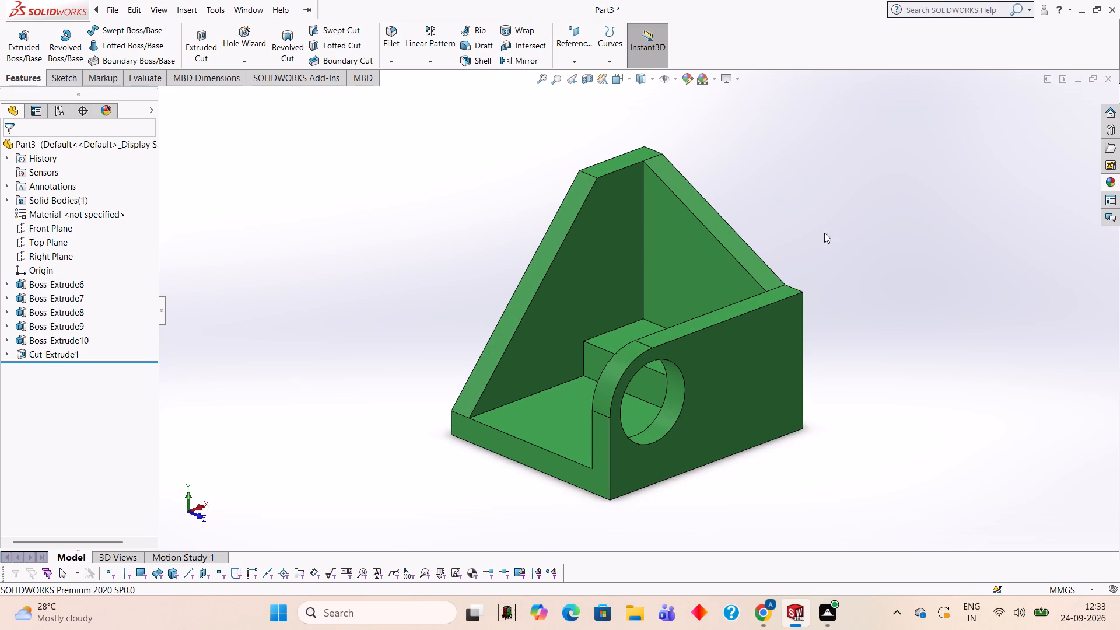
pyautogui.click(1116, 179)
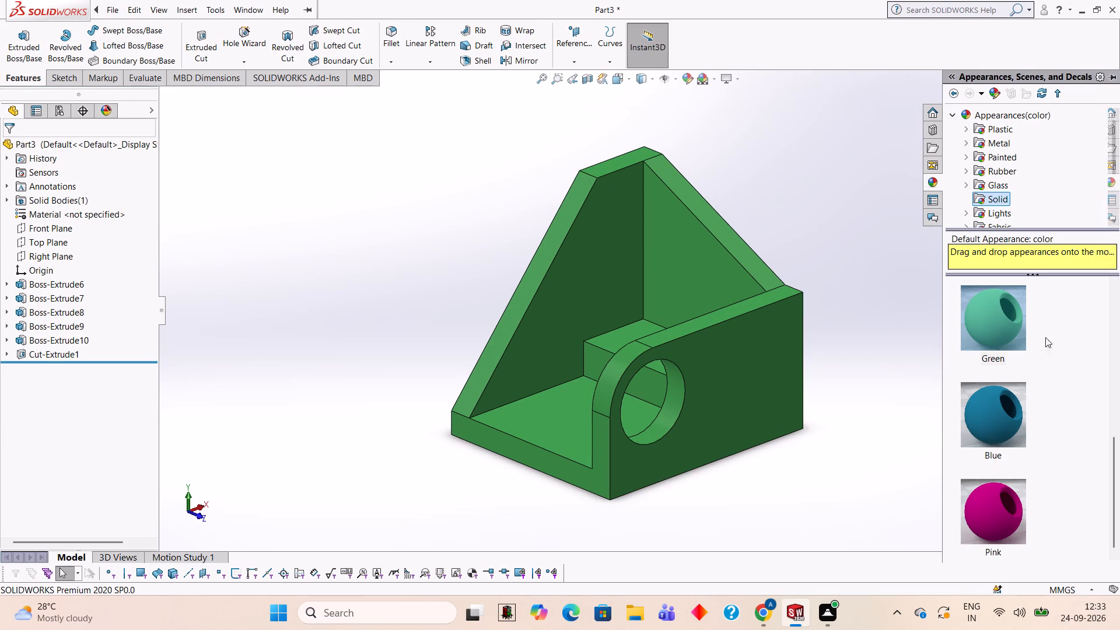
pyautogui.scroll(-3, 989, 443)
pyautogui.scroll(2, 995, 420)
pyautogui.moveTo(1010, 315); pyautogui.dragTo(742, 379)
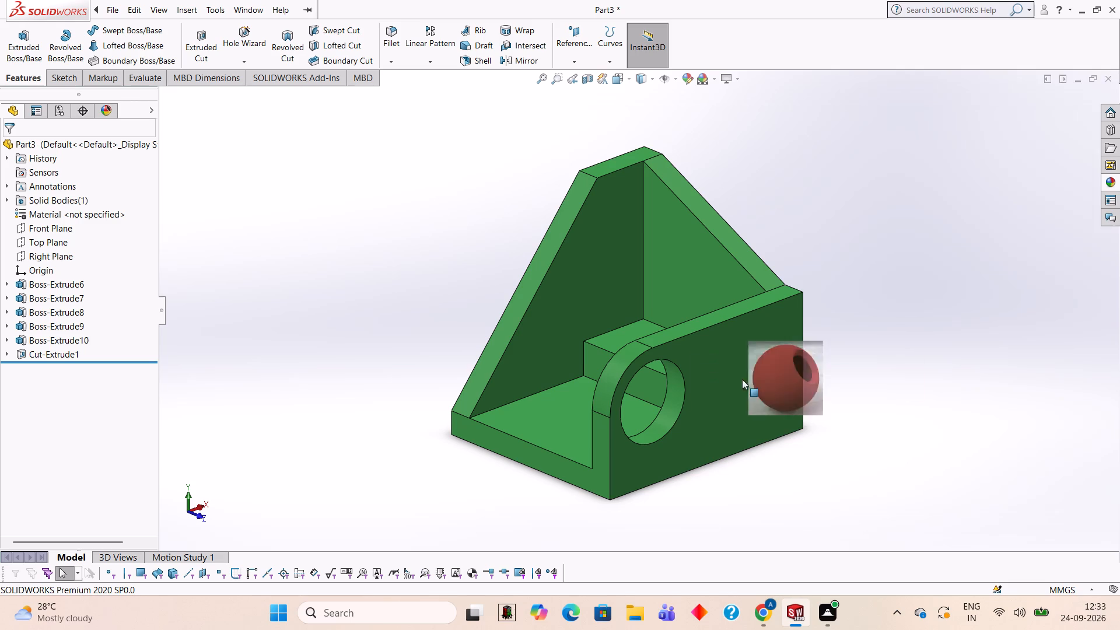
pyautogui.moveTo(742, 379); pyautogui.dragTo(671, 400)
pyautogui.click(671, 400)
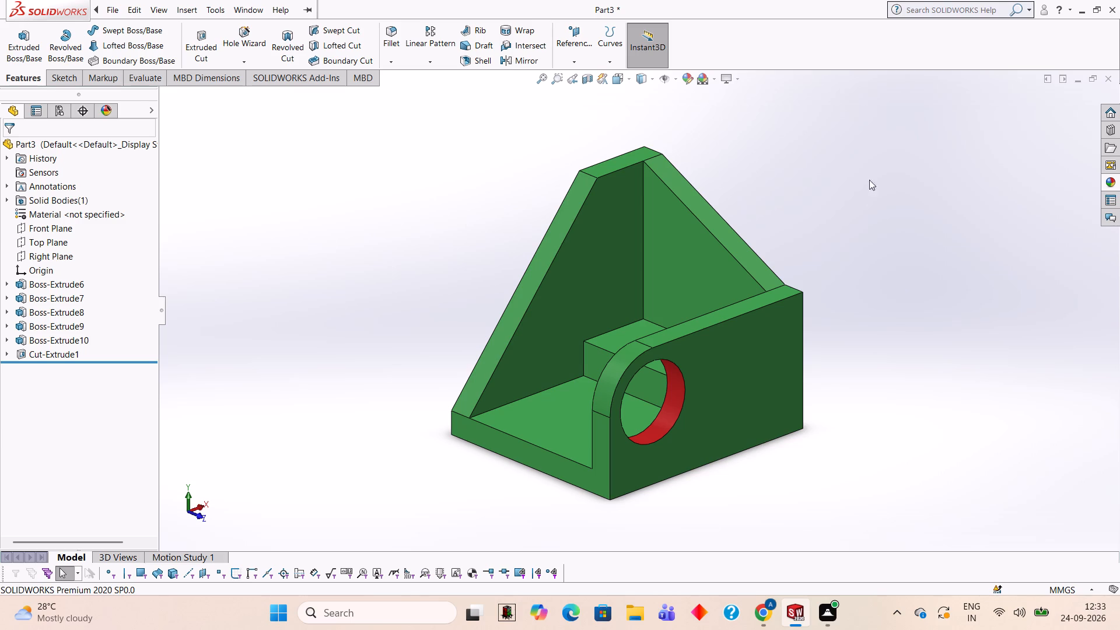
# Apply the solid orange appearance to the whole raised step between the plates.
pyautogui.moveTo(839, 261); pyautogui.dragTo(895, 342, button='middle')
pyautogui.moveTo(890, 345); pyautogui.dragTo(878, 335, button='middle')
pyautogui.moveTo(874, 331); pyautogui.dragTo(867, 331, button='middle')
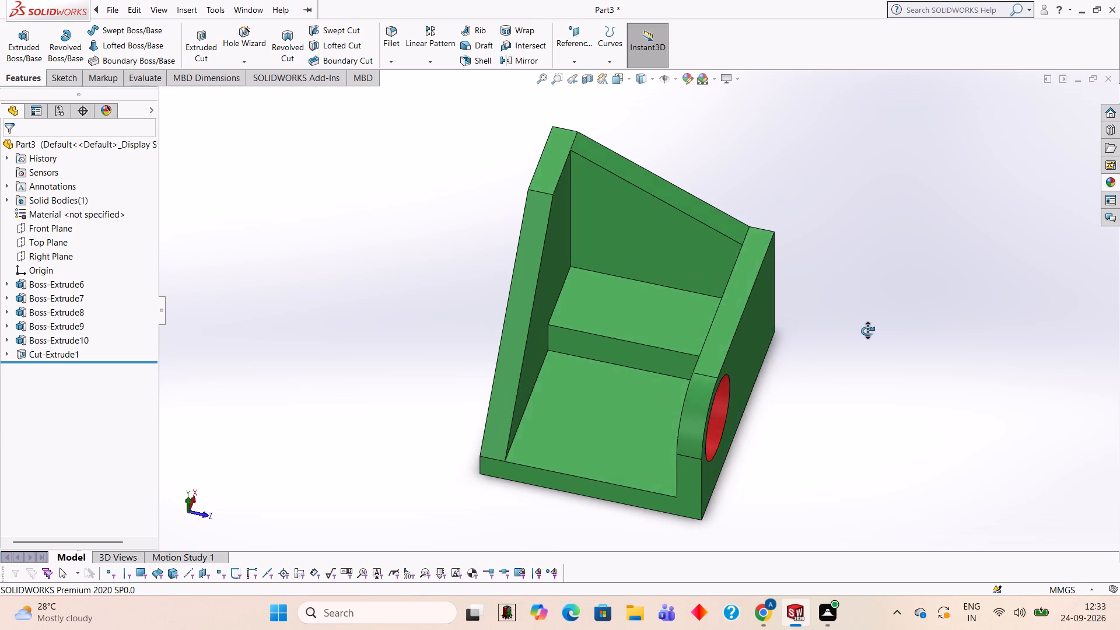
pyautogui.moveTo(867, 331); pyautogui.dragTo(859, 330, button='middle')
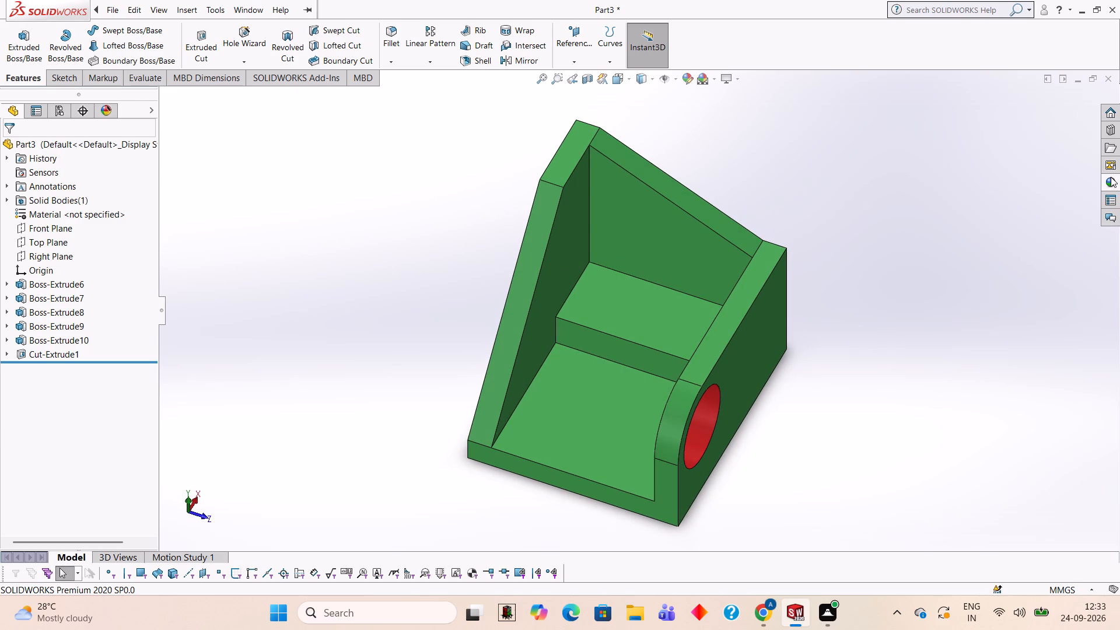
pyautogui.click(1113, 177)
pyautogui.moveTo(980, 423); pyautogui.dragTo(601, 311)
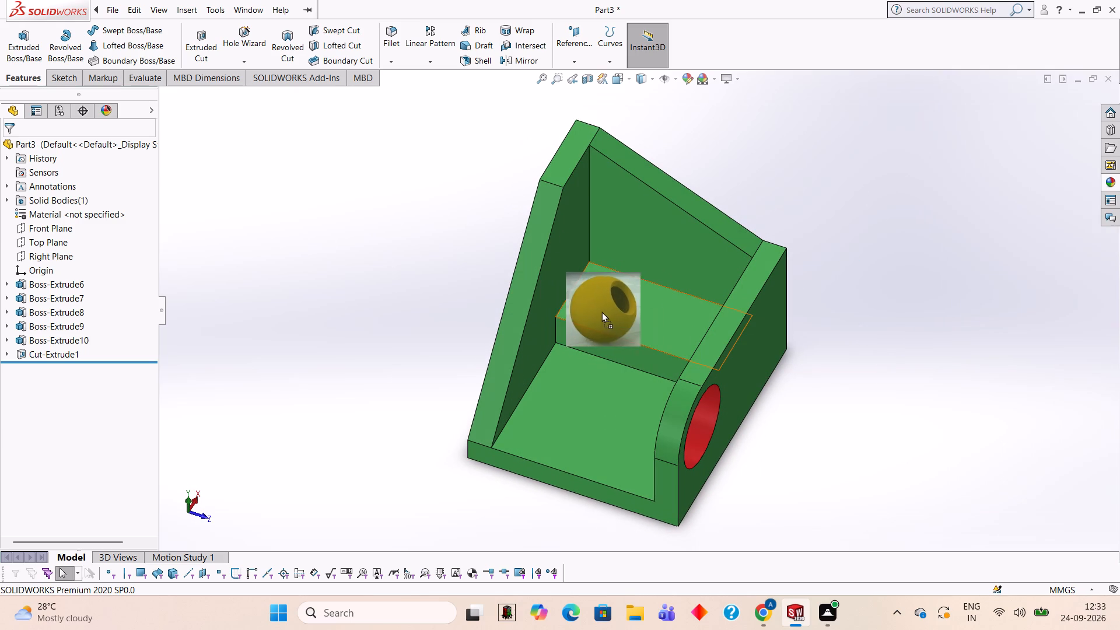
pyautogui.moveTo(601, 311); pyautogui.dragTo(602, 311)
pyautogui.click(602, 311)
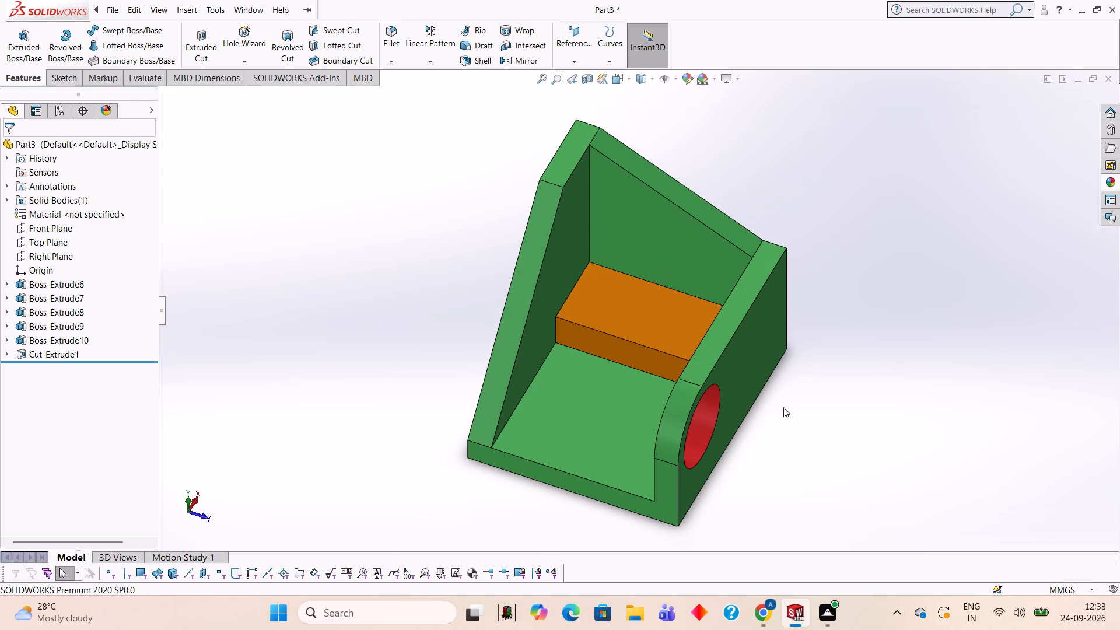
# Apply the solid yellow appearance only to the narrow sloped face of the side plate opposite the hole.
pyautogui.moveTo(789, 349); pyautogui.dragTo(764, 261, button='middle')
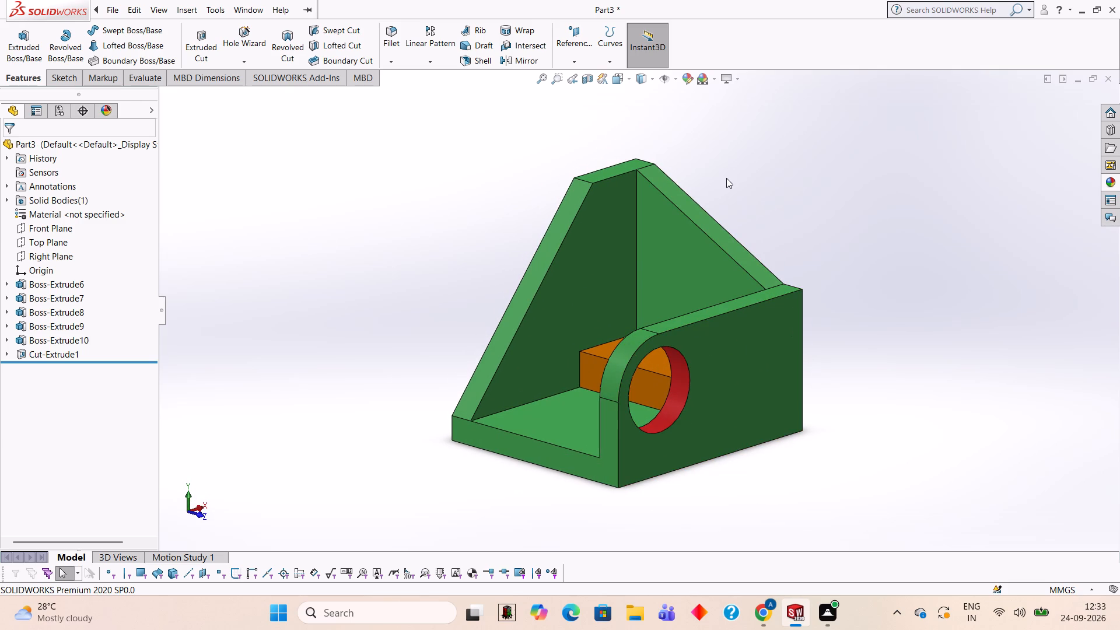
pyautogui.scroll(1, 727, 177)
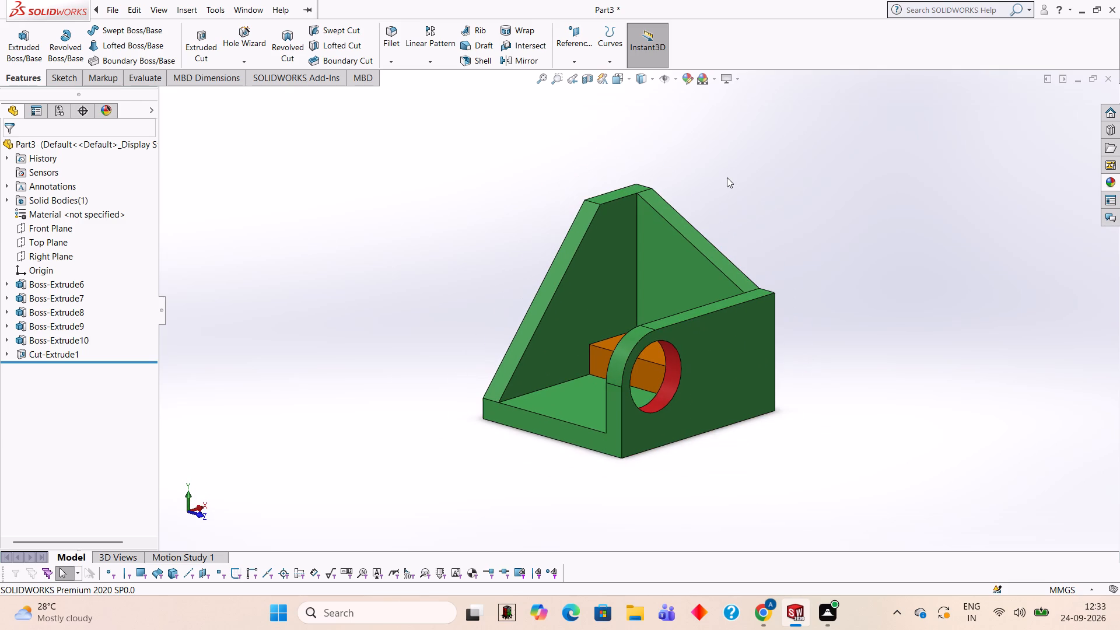
pyautogui.scroll(-1, 727, 177)
pyautogui.moveTo(737, 153); pyautogui.dragTo(747, 202, button='middle')
pyautogui.click(1107, 181)
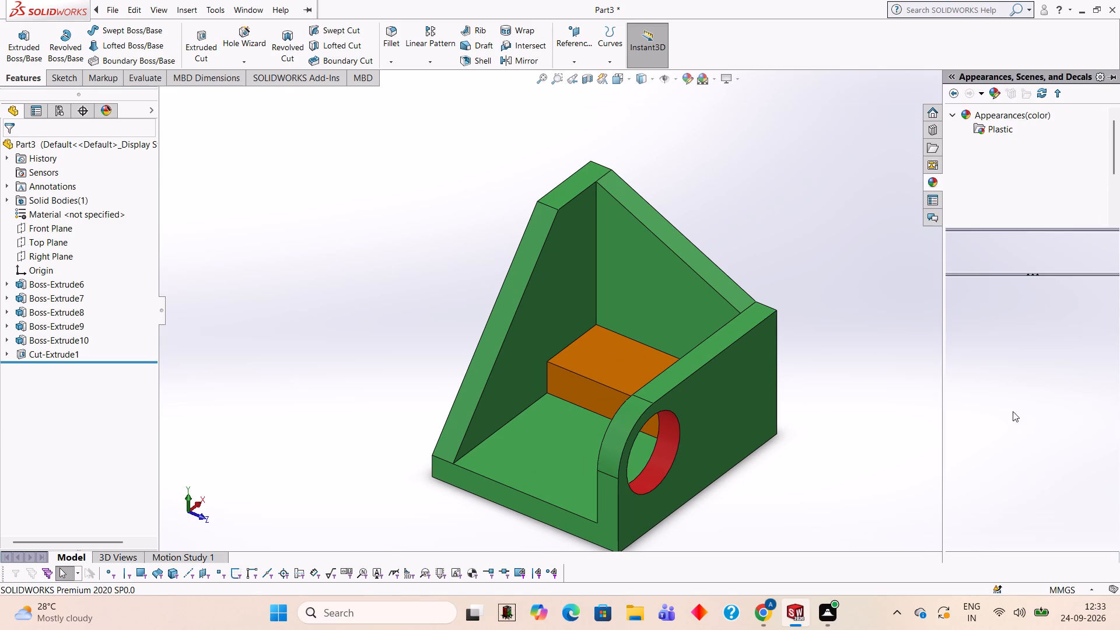
pyautogui.moveTo(988, 510); pyautogui.dragTo(573, 186)
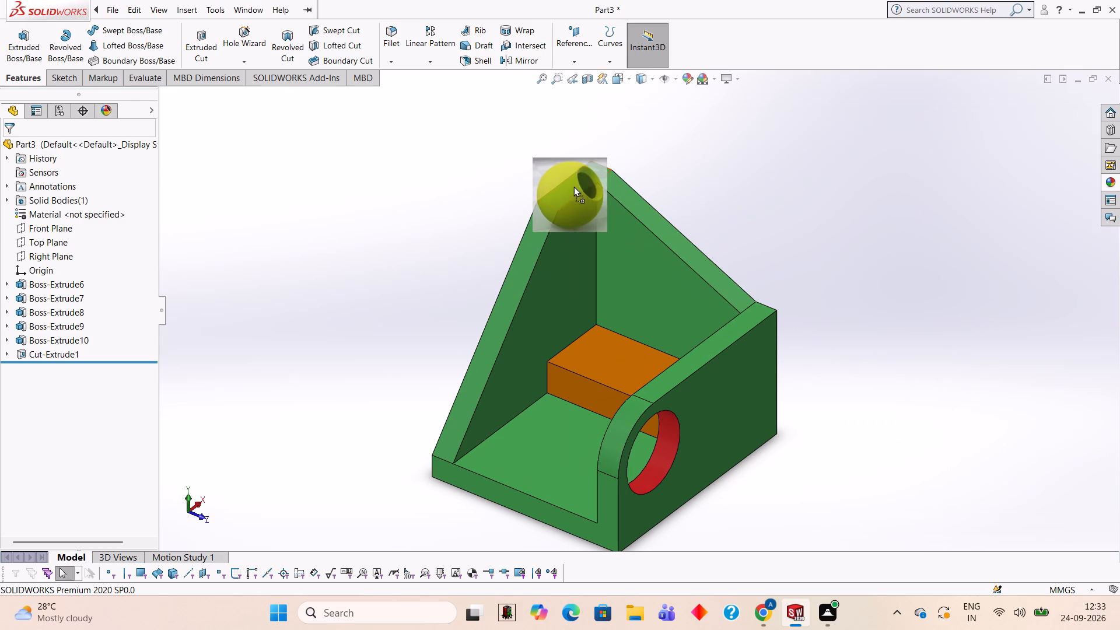
pyautogui.moveTo(573, 186); pyautogui.dragTo(541, 216)
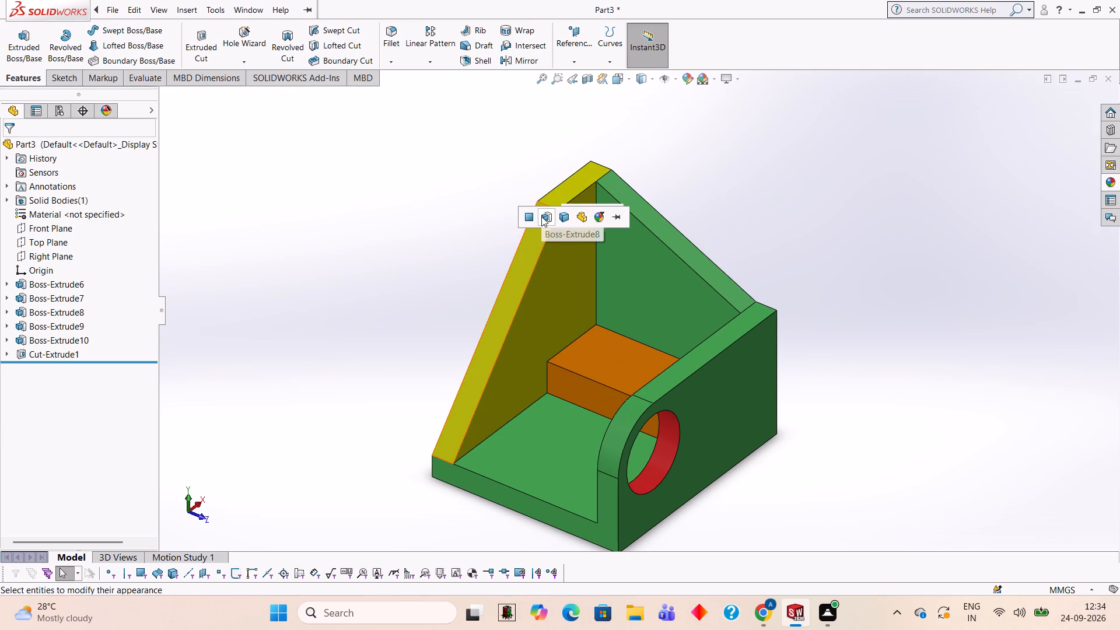
pyautogui.click(530, 218)
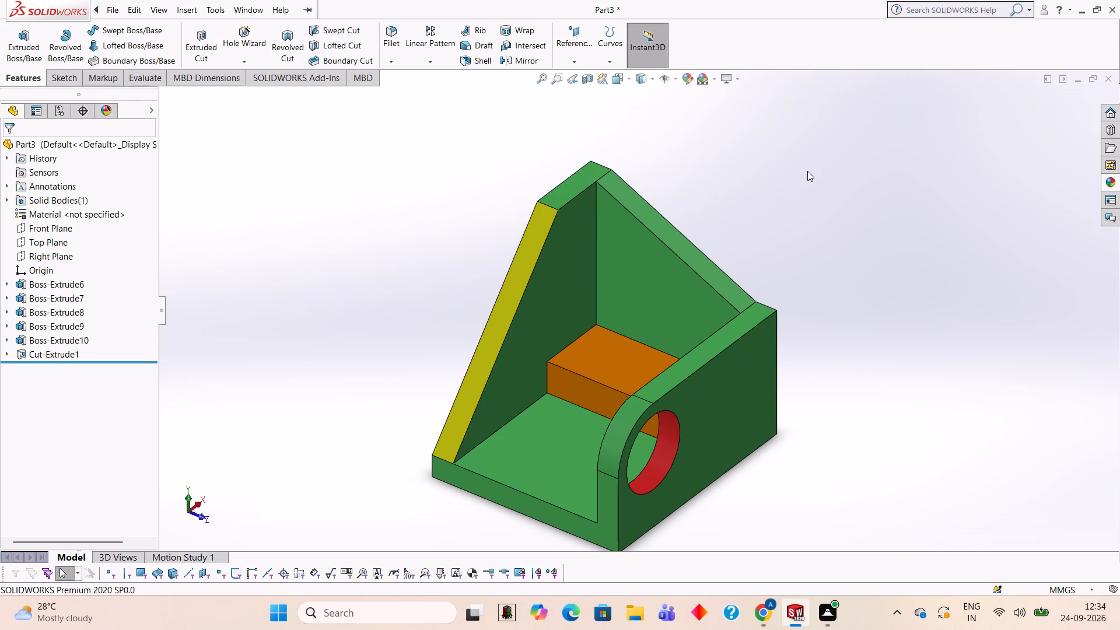
# Apply the solid yellow appearance only to the narrow sloped top face of the plate joining the two side plates.
pyautogui.moveTo(710, 150); pyautogui.dragTo(717, 188, button='middle')
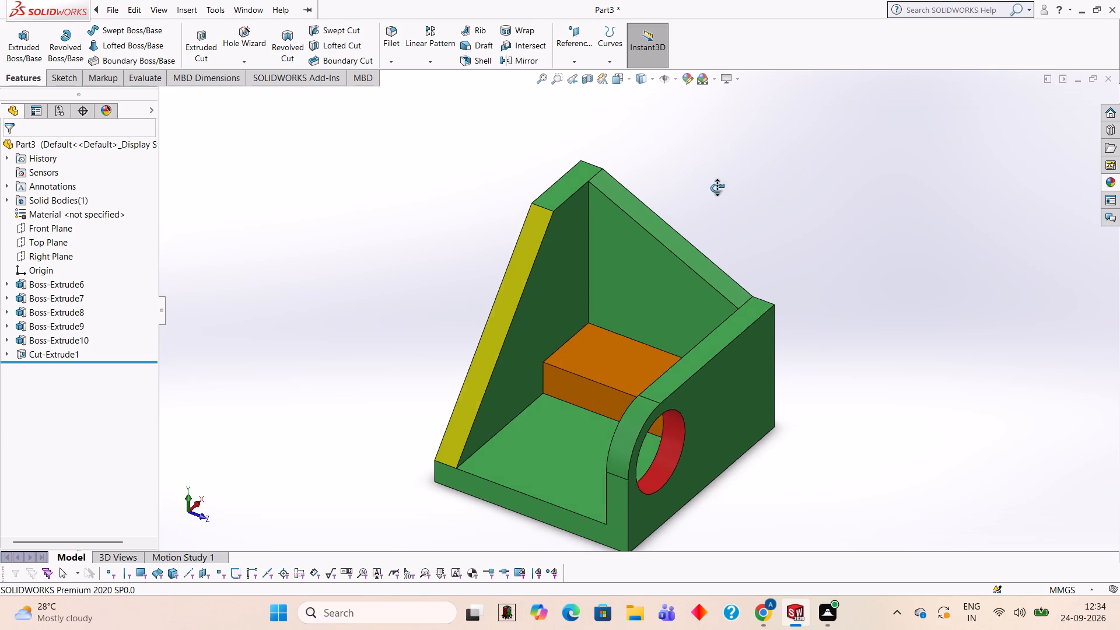
pyautogui.moveTo(717, 188); pyautogui.dragTo(719, 250, button='middle')
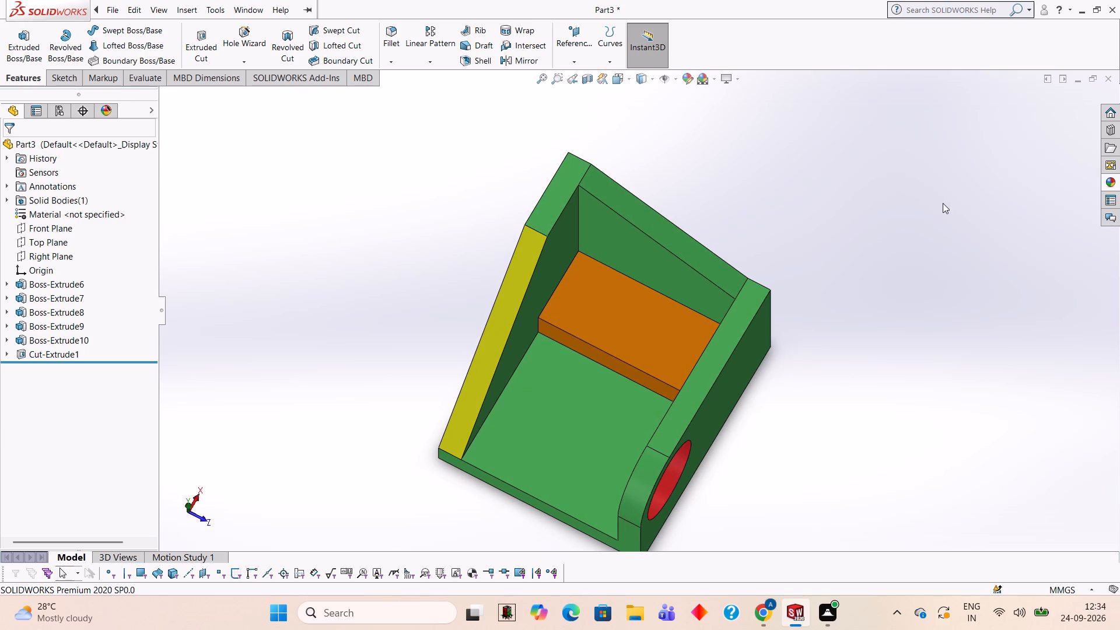
pyautogui.click(1112, 188)
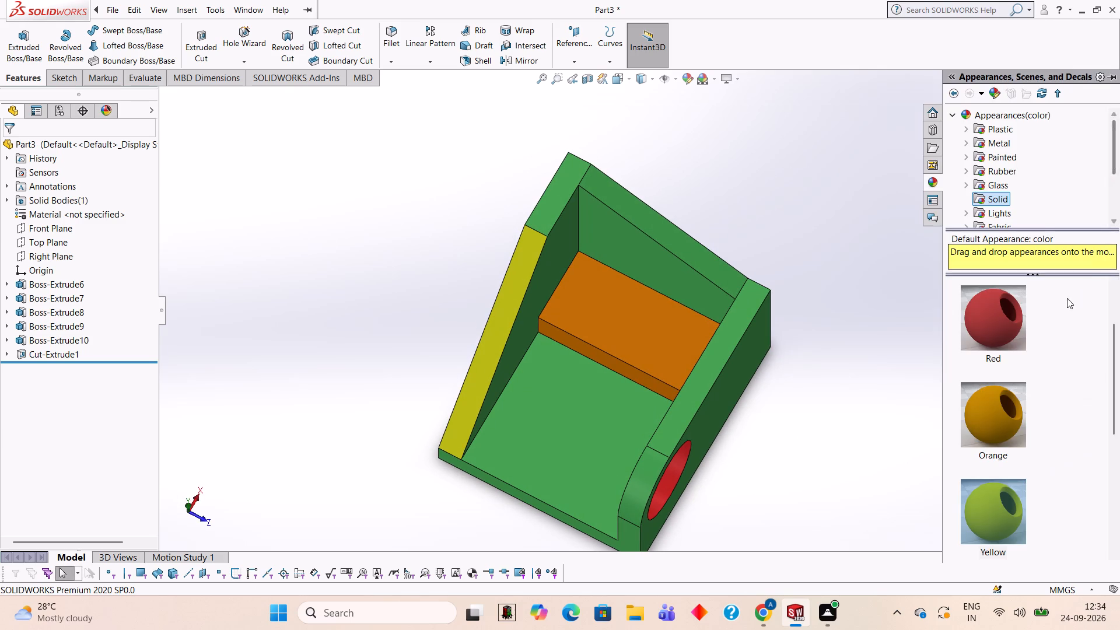
pyautogui.moveTo(974, 509); pyautogui.dragTo(730, 283)
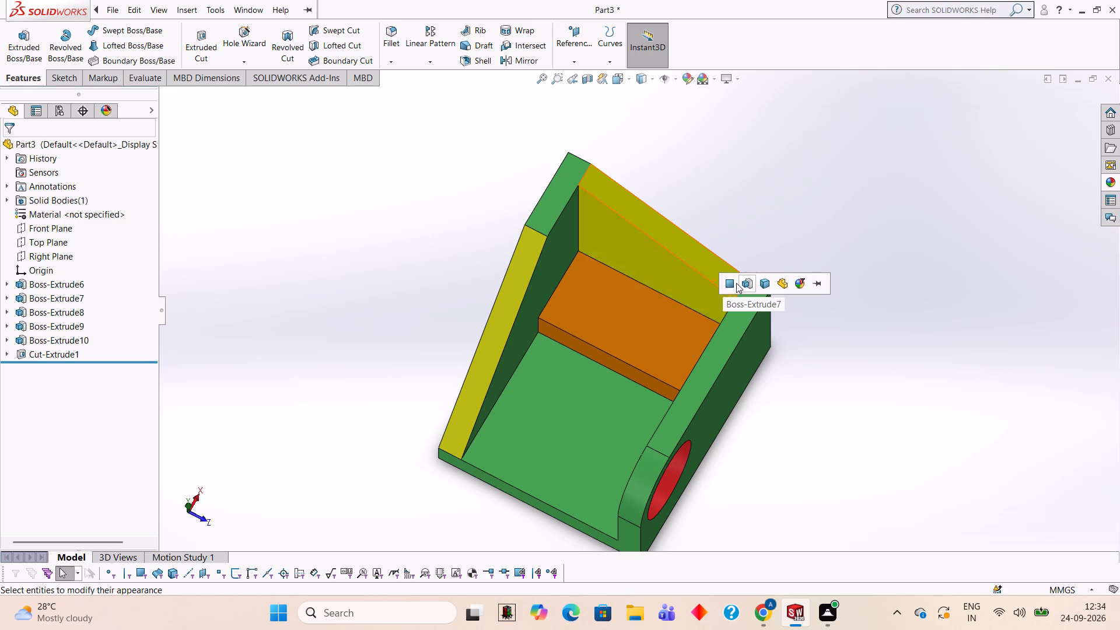
pyautogui.click(736, 283)
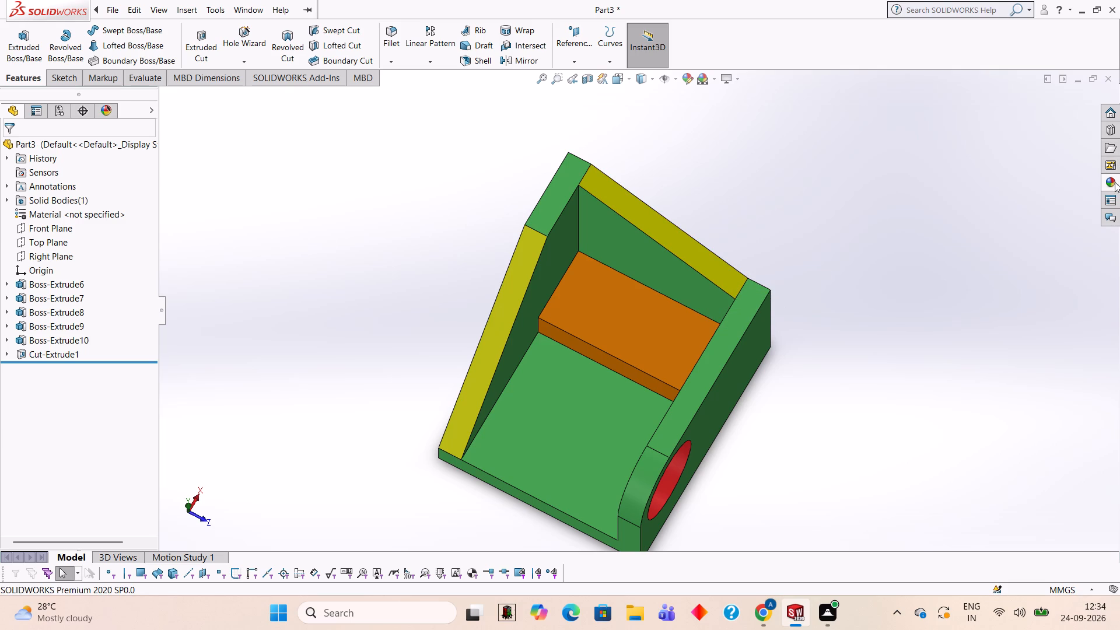
# Apply the solid yellow appearance only to the flat top face of the side plate with the hole.
pyautogui.click(1107, 180)
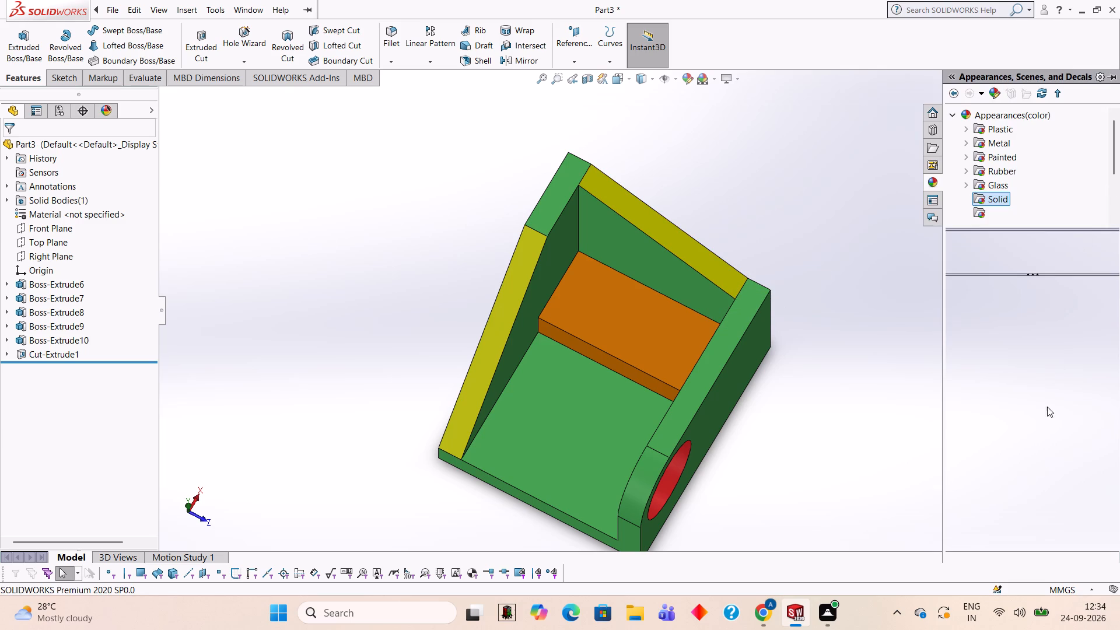
pyautogui.moveTo(991, 502); pyautogui.dragTo(685, 377)
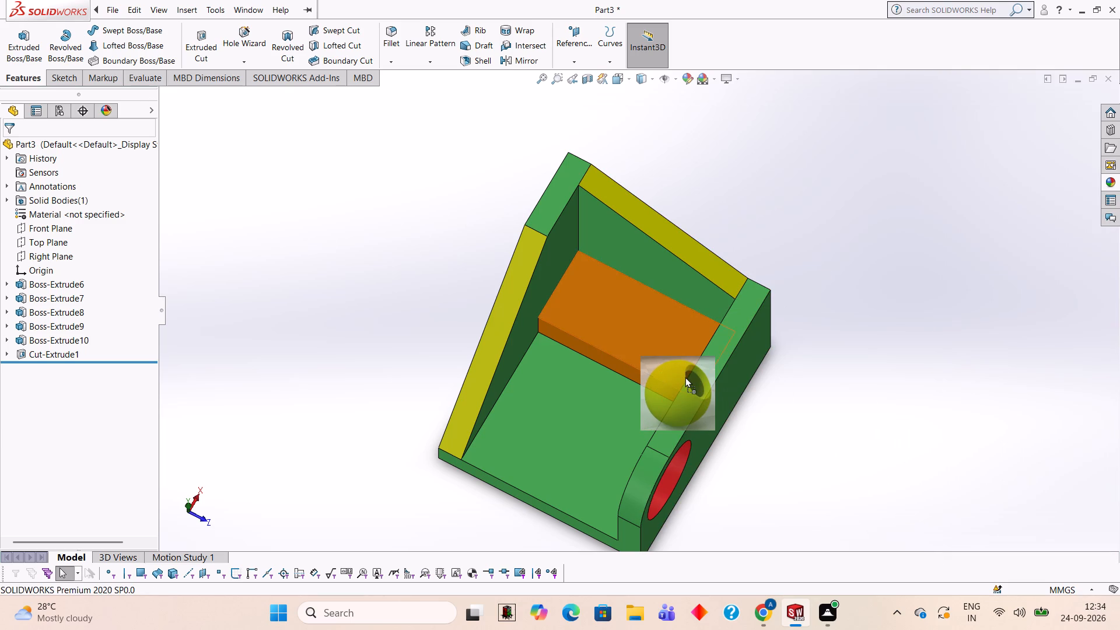
pyautogui.moveTo(685, 377); pyautogui.dragTo(694, 380)
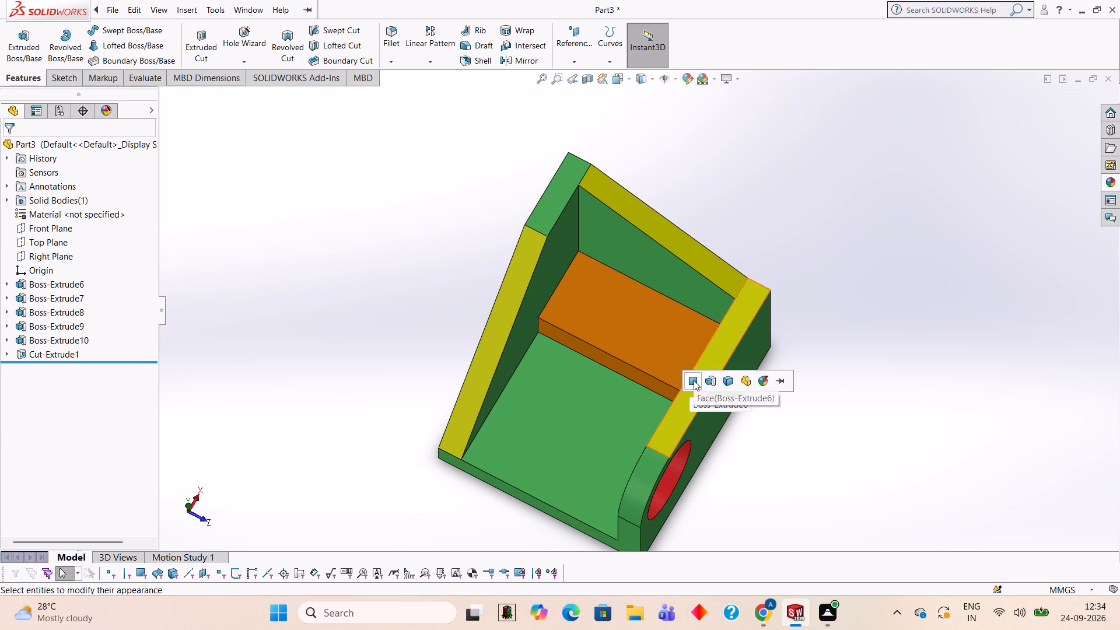
pyautogui.click(694, 380)
# Apply the solid yellow appearance only to the flat top face of the side plate opposite the hole.
pyautogui.scroll(-2, 580, 204)
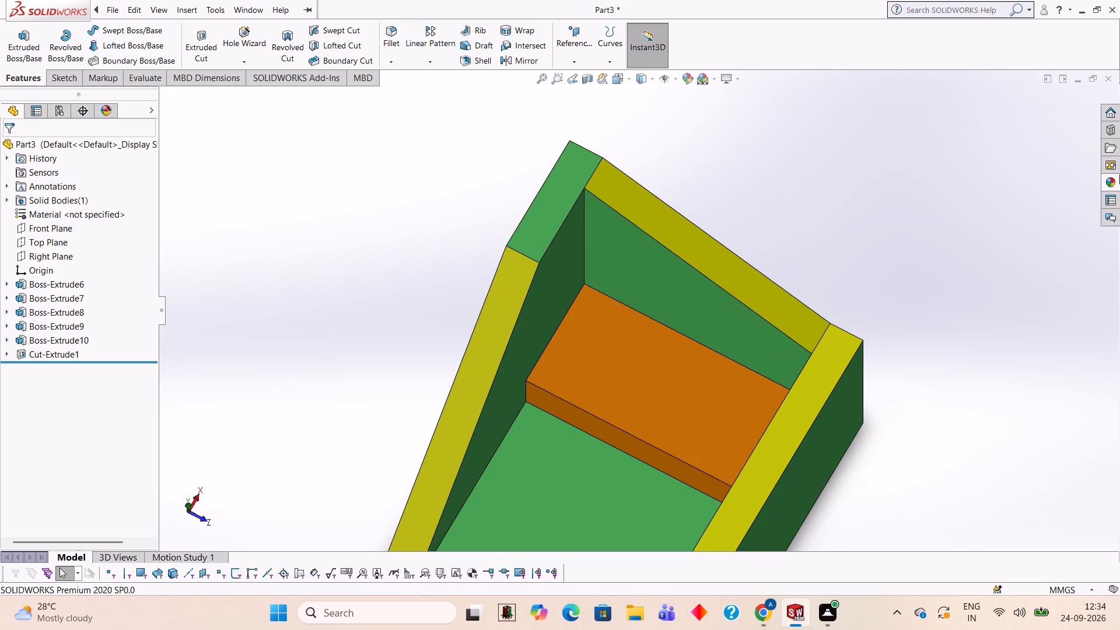
pyautogui.click(1111, 184)
pyautogui.moveTo(970, 514); pyautogui.dragTo(531, 212)
pyautogui.click(531, 212)
# Examine the bracket's narrow edge faces from several angles for faces without the yellow appearance.
pyautogui.scroll(1, 764, 215)
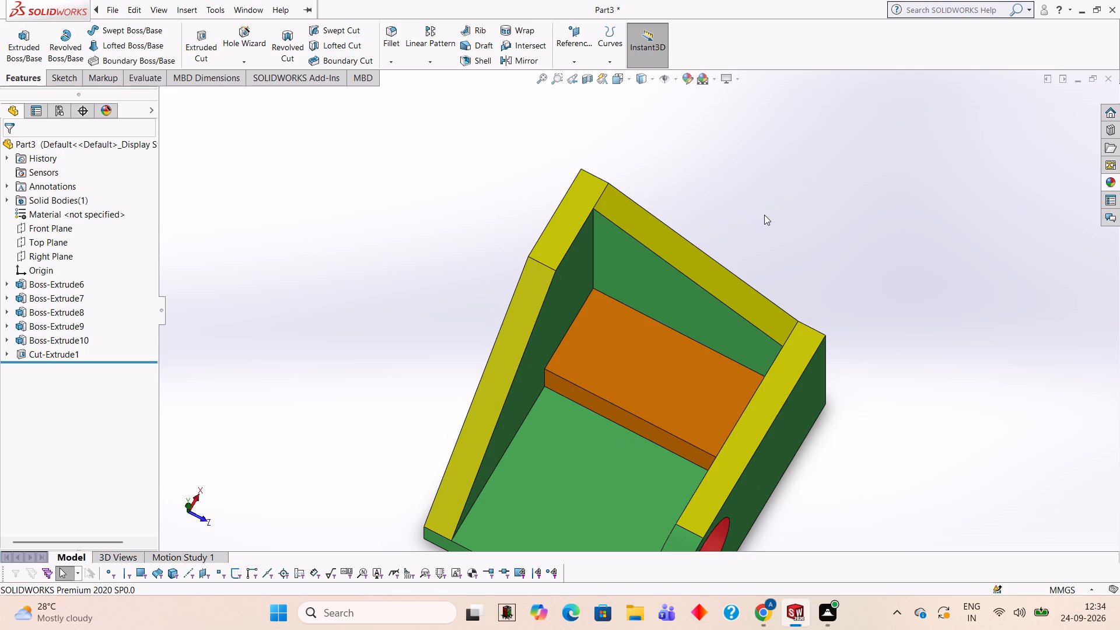
pyautogui.moveTo(764, 215); pyautogui.dragTo(735, 152, button='middle')
pyautogui.scroll(2, 735, 152)
pyautogui.moveTo(768, 253); pyautogui.dragTo(748, 210, button='middle')
pyautogui.moveTo(748, 210); pyautogui.dragTo(768, 219, button='middle')
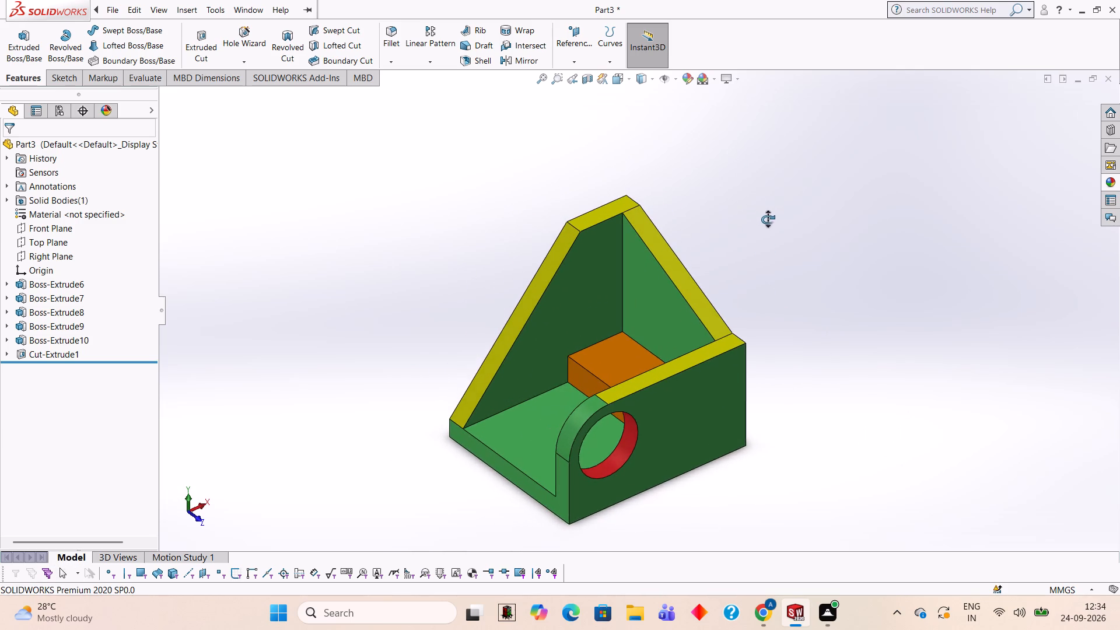
pyautogui.moveTo(768, 219); pyautogui.dragTo(768, 219, button='middle')
pyautogui.scroll(-3, 757, 269)
pyautogui.scroll(1, 760, 286)
pyautogui.moveTo(760, 286); pyautogui.dragTo(781, 229, button='middle')
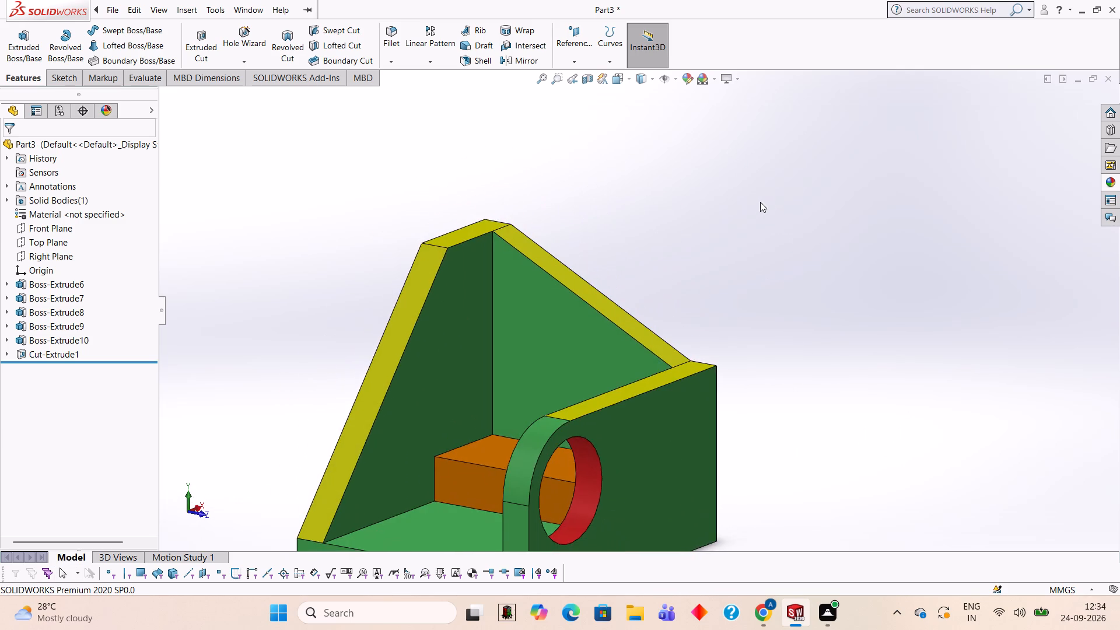
pyautogui.scroll(-3, 757, 224)
pyautogui.scroll(7, 753, 258)
pyautogui.moveTo(724, 309); pyautogui.dragTo(703, 335, button='middle')
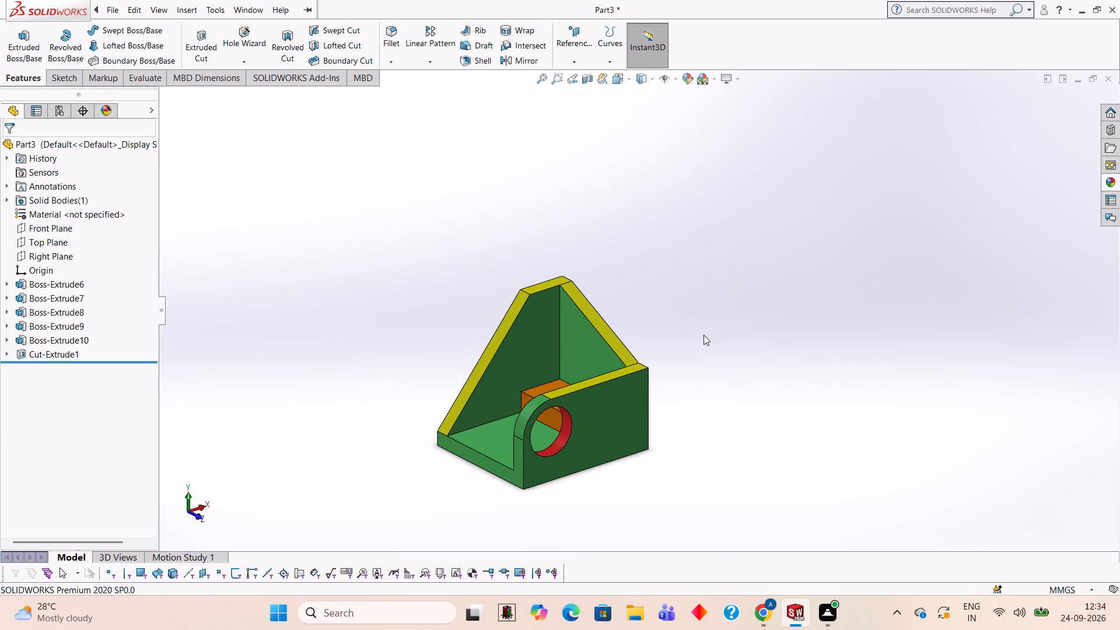
pyautogui.scroll(-2, 646, 372)
pyautogui.scroll(2, 449, 419)
pyautogui.scroll(-2, 452, 419)
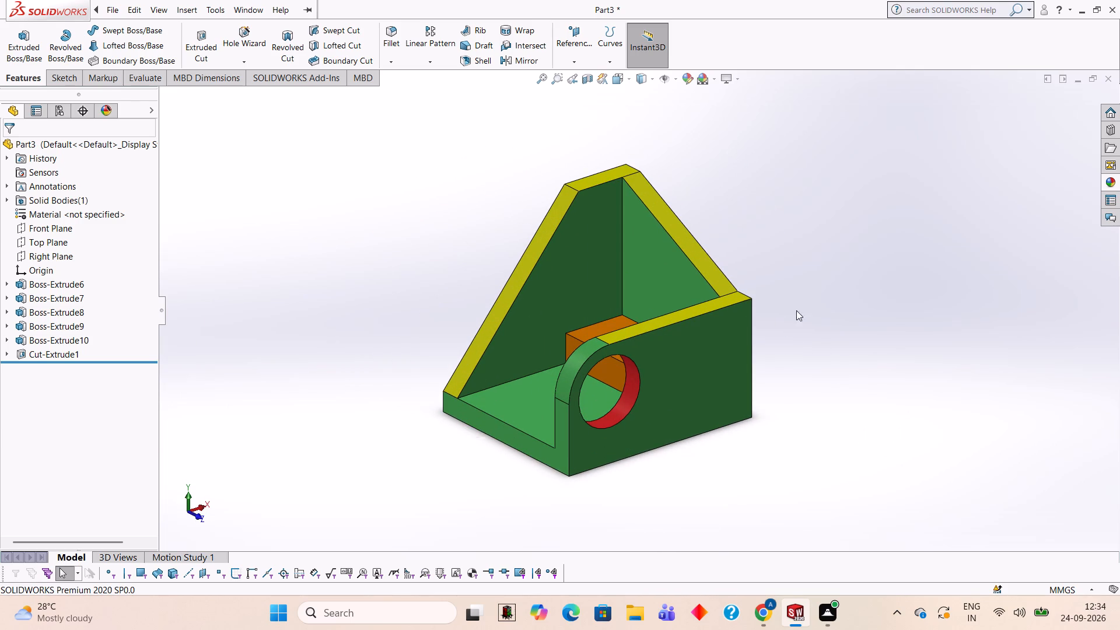
# Apply the solid yellow appearance only to the rounded outer face of the side plate around the hole.
pyautogui.click(1105, 184)
pyautogui.moveTo(995, 505); pyautogui.dragTo(589, 351)
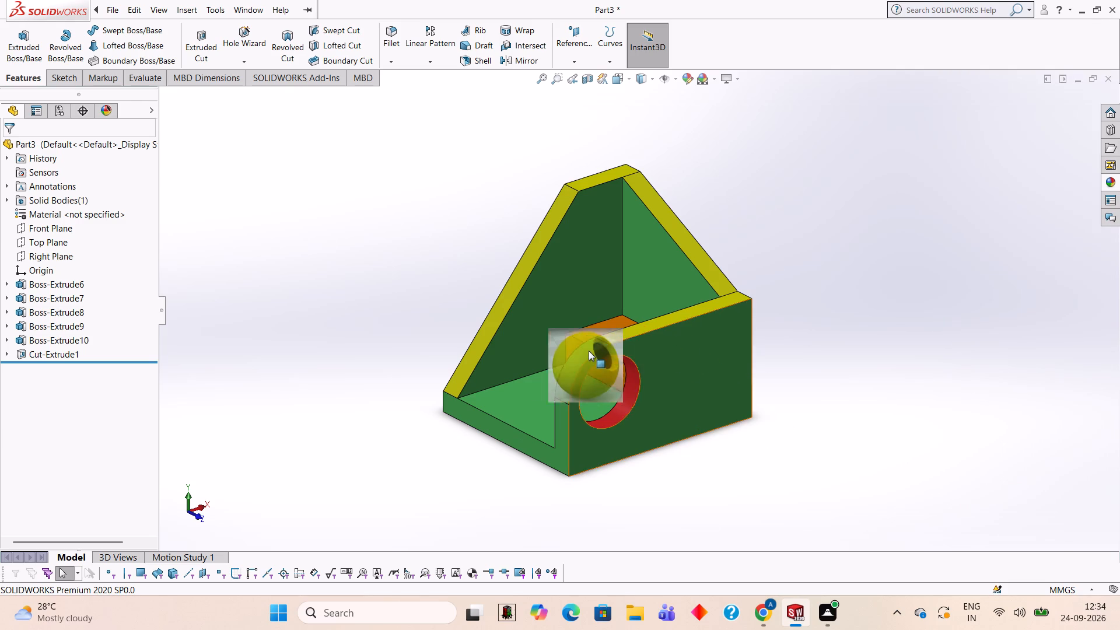
pyautogui.moveTo(589, 351); pyautogui.dragTo(580, 369)
pyautogui.click(580, 369)
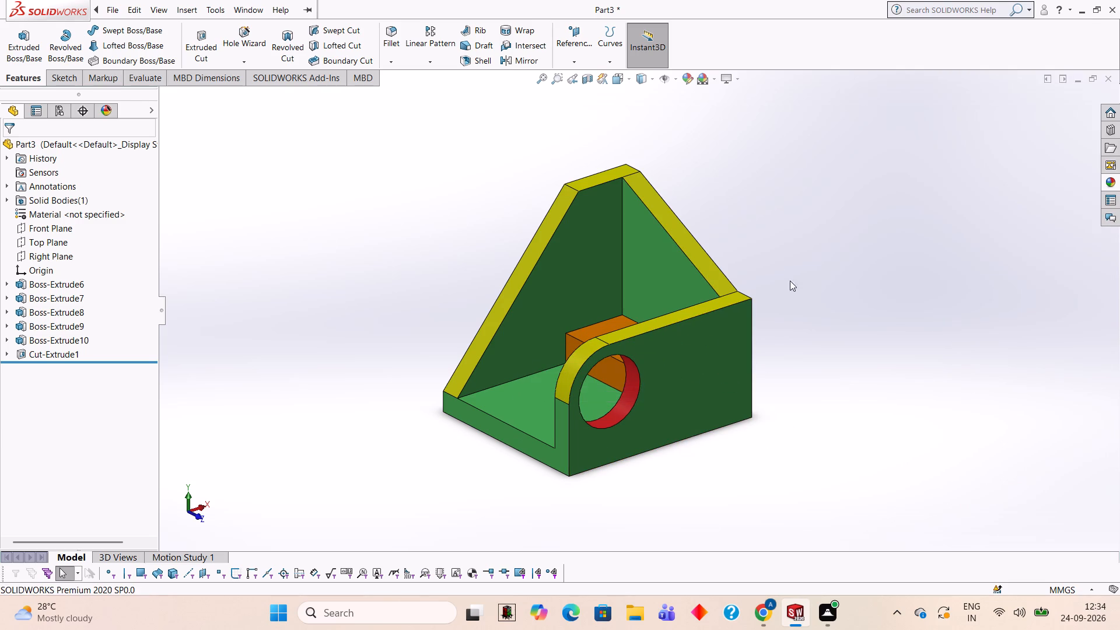
# Apply the solid yellow appearance only to the L-shaped end face formed by the base and the holed side plate.
pyautogui.moveTo(815, 267); pyautogui.dragTo(856, 219, button='middle')
pyautogui.click(1111, 190)
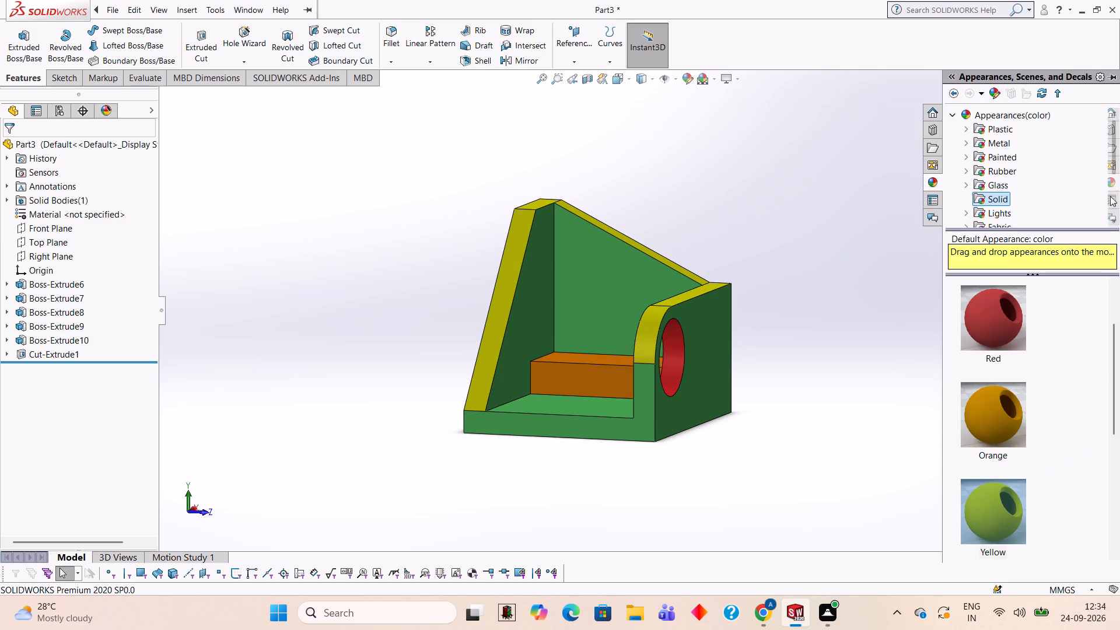
pyautogui.moveTo(975, 494); pyautogui.dragTo(628, 387)
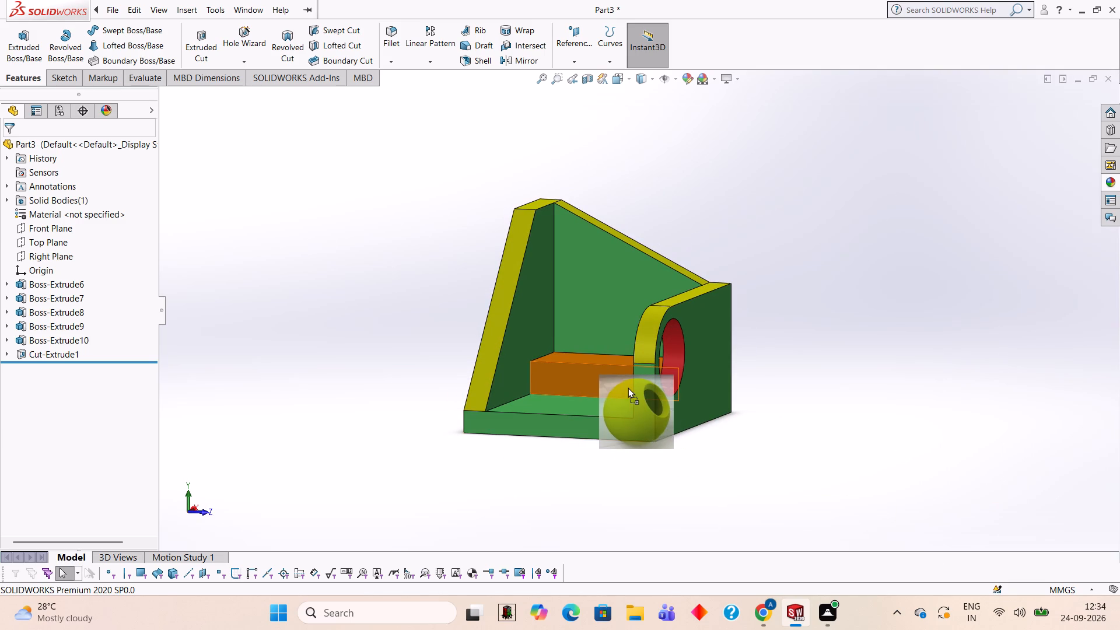
pyautogui.moveTo(628, 387); pyautogui.dragTo(627, 409)
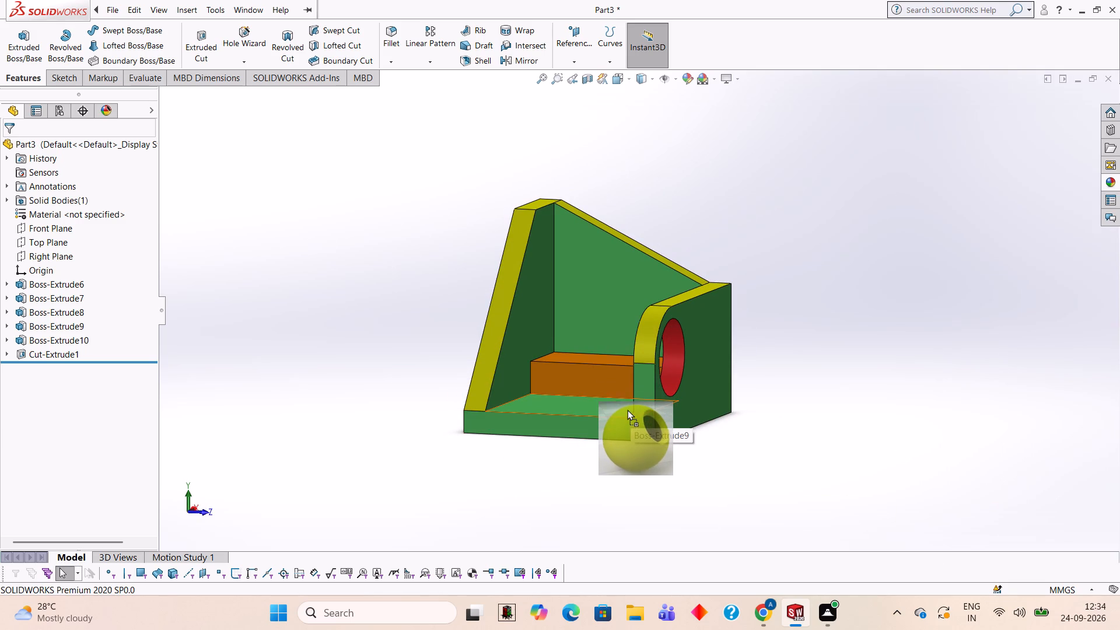
pyautogui.moveTo(627, 409); pyautogui.dragTo(640, 369)
pyautogui.click(640, 369)
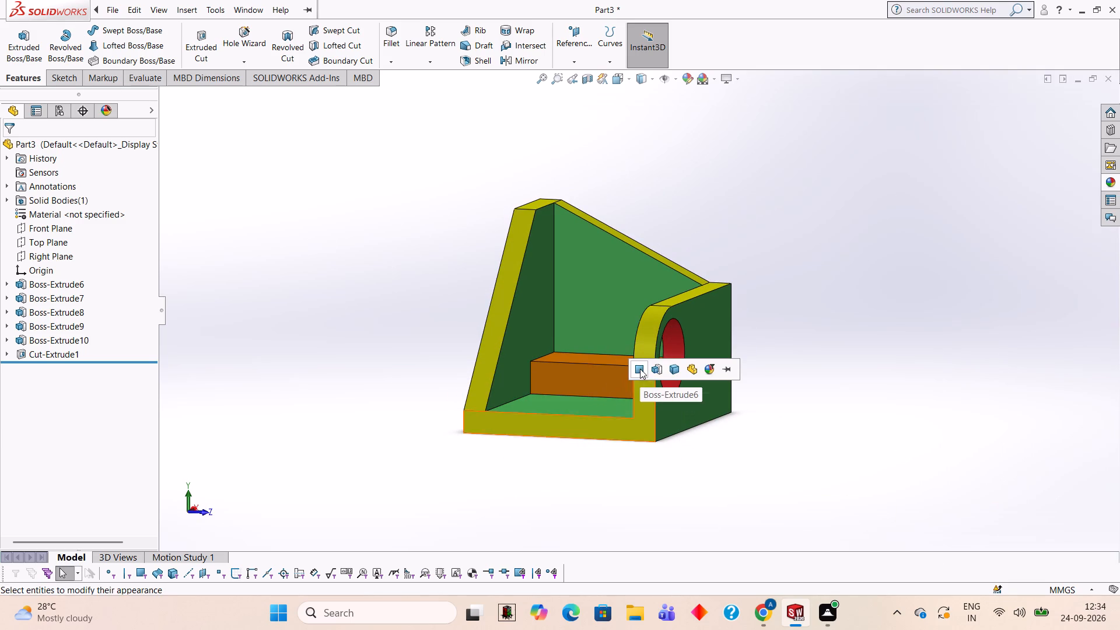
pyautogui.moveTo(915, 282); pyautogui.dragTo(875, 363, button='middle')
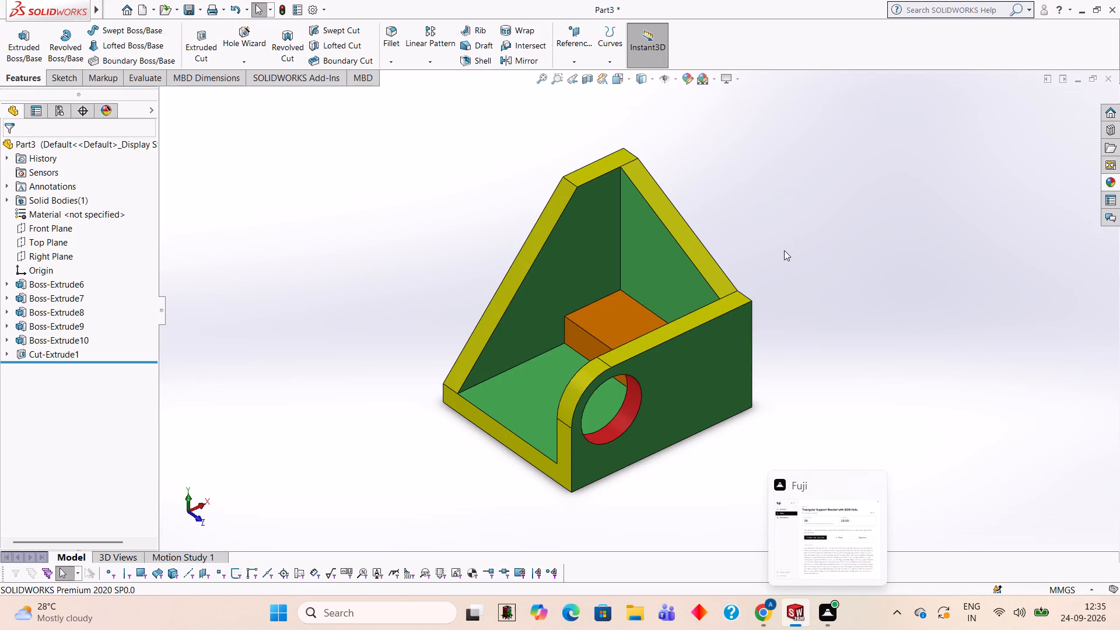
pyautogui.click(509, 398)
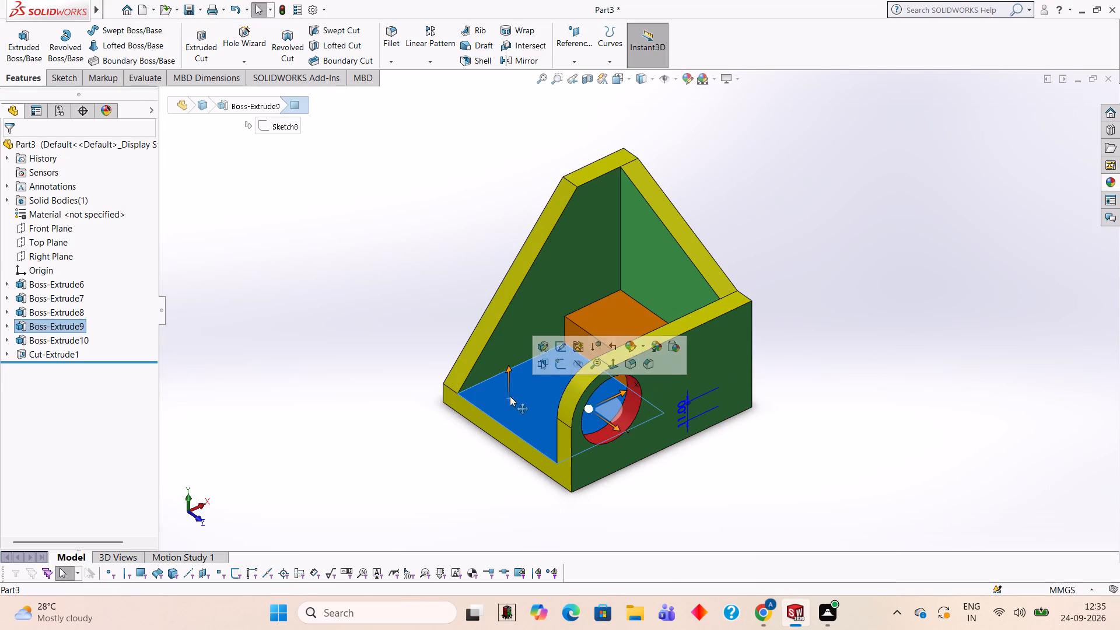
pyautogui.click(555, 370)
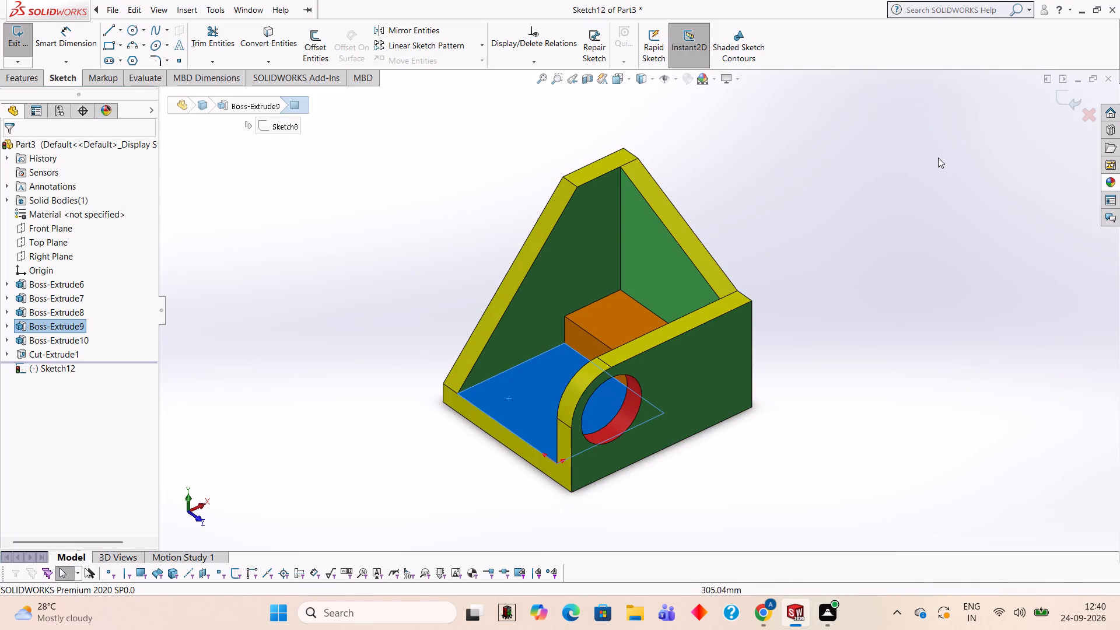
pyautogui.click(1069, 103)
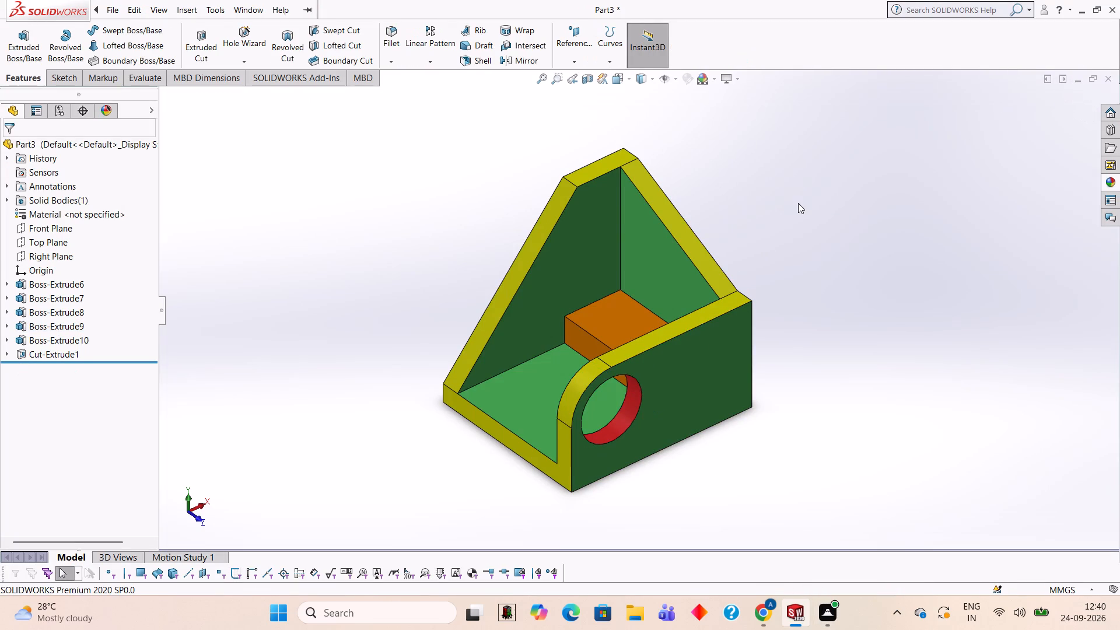
# Save the part in the Documents folder as 909090.
pyautogui.hotkey('ctrl', 's')
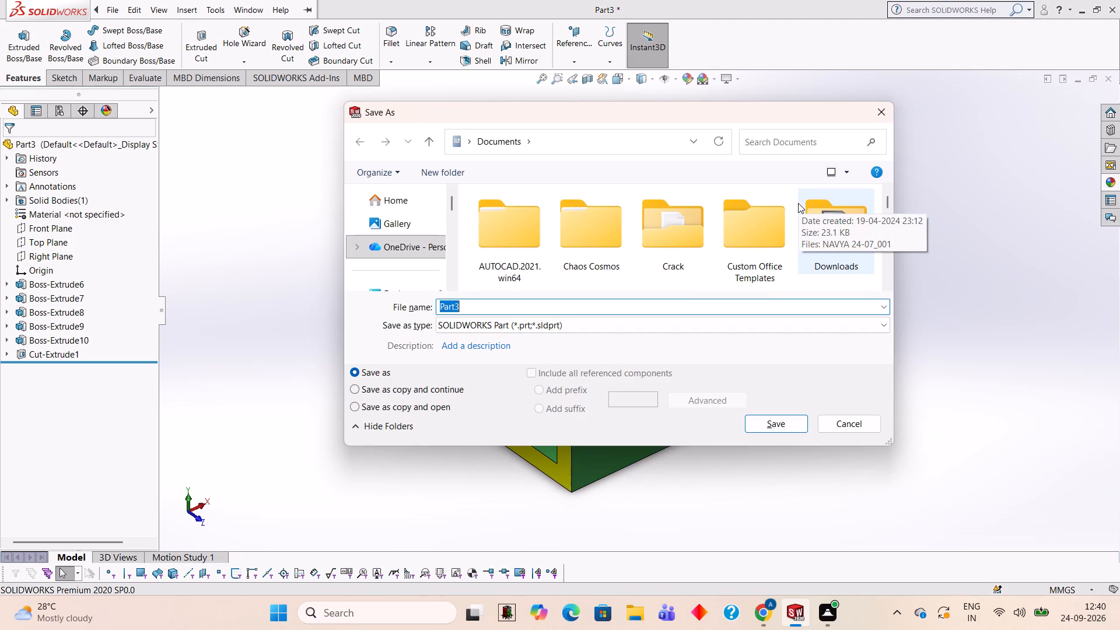
pyautogui.write('909090')
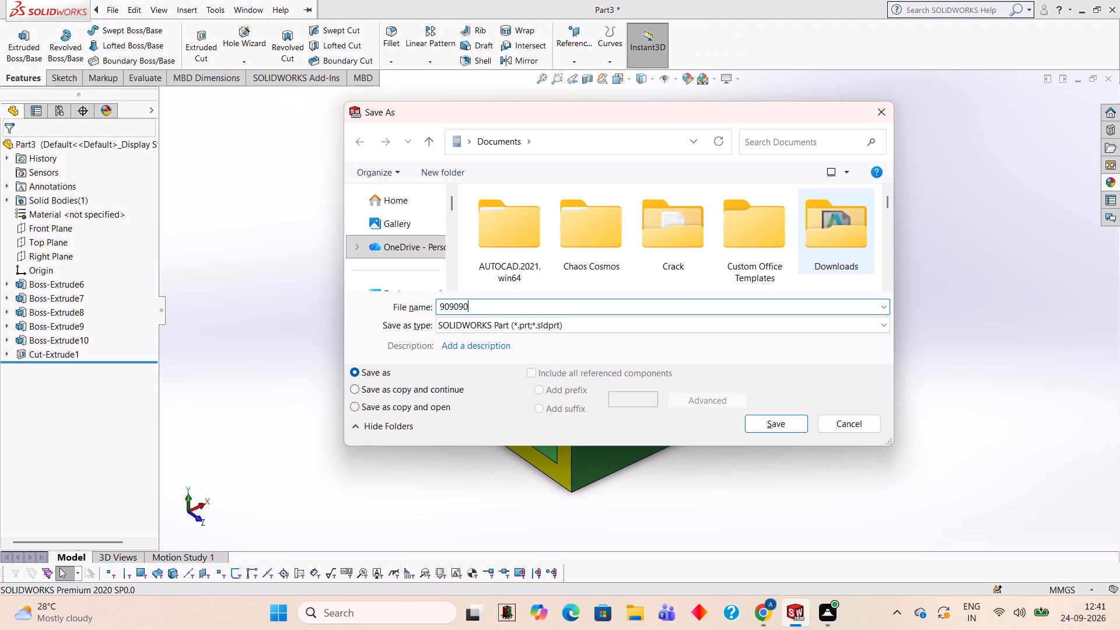
pyautogui.click(799, 425)
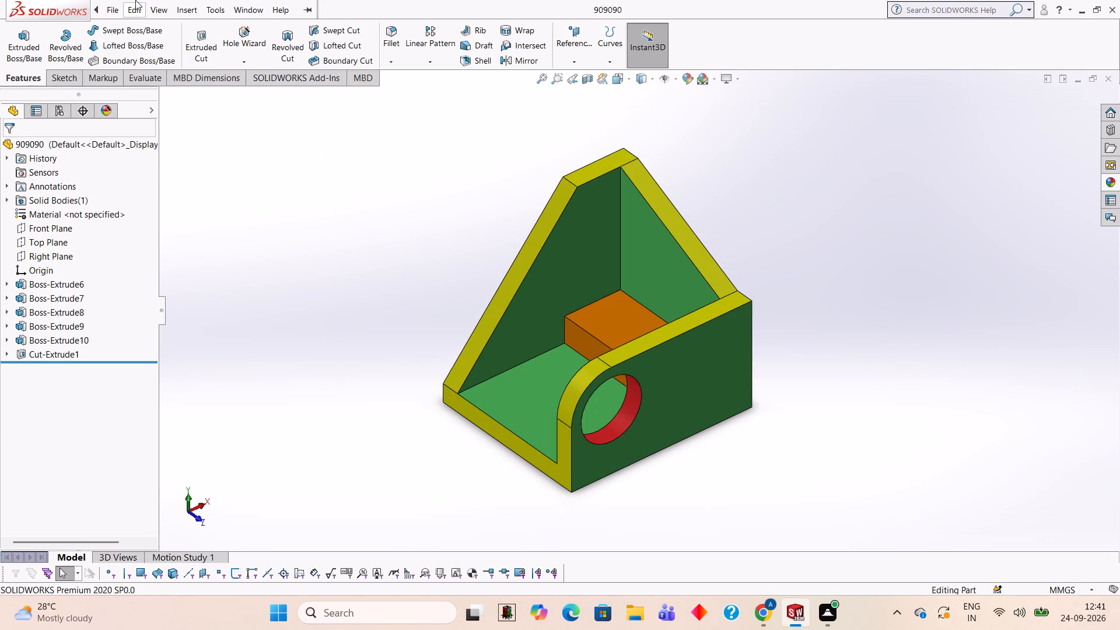
# Save a copy of the part as a PDF named 909090 in the Documents folder.
pyautogui.click(316, 4)
pyautogui.click(198, 14)
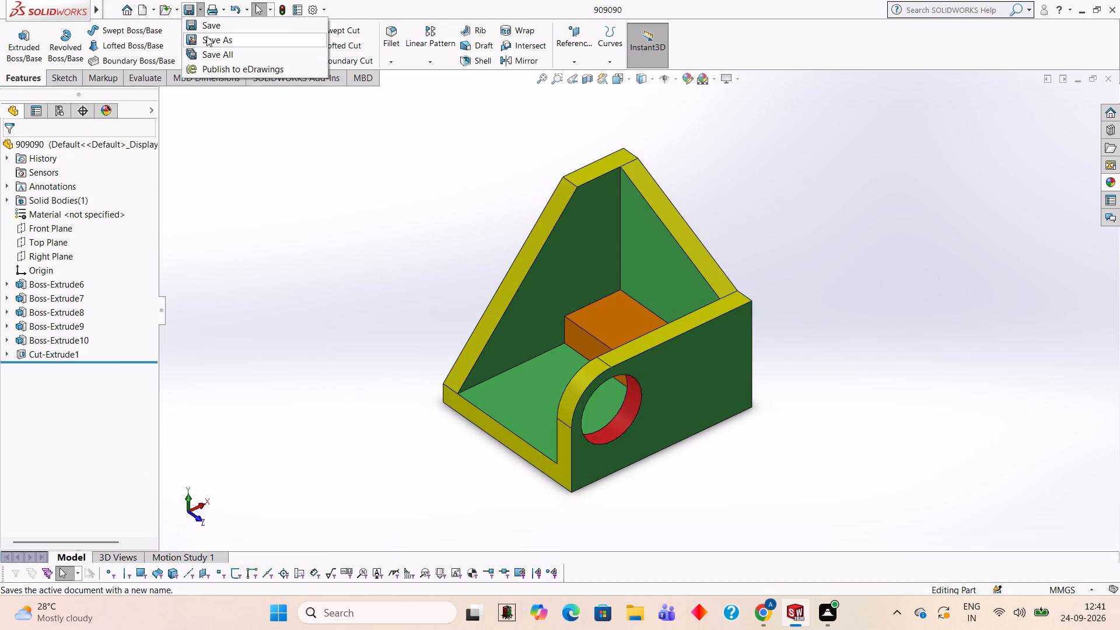
pyautogui.click(209, 38)
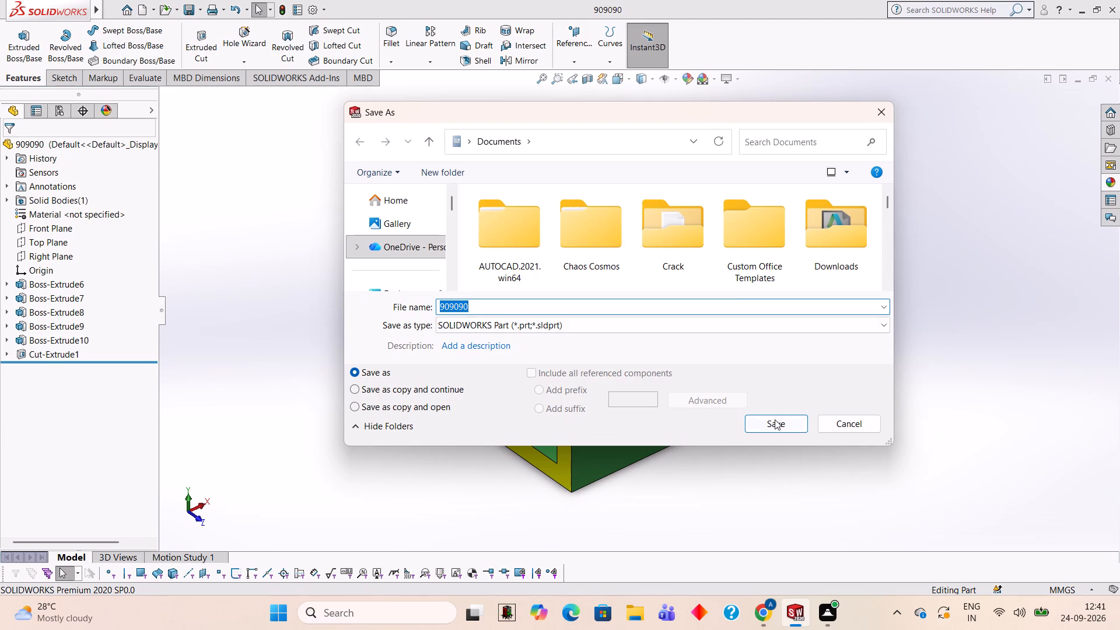
pyautogui.click(774, 420)
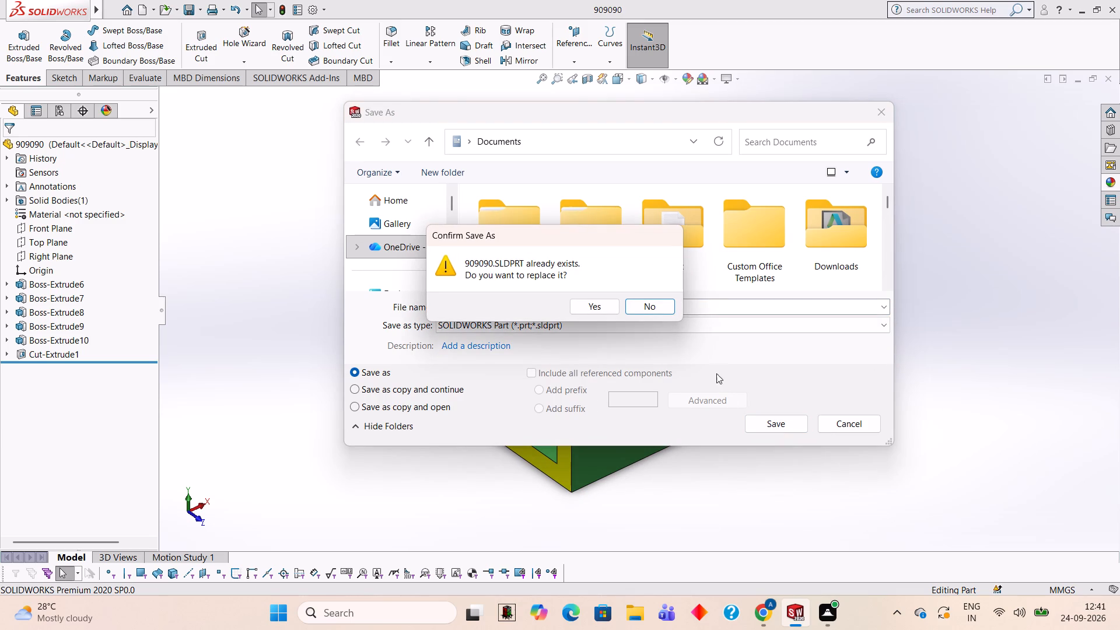
pyautogui.click(647, 307)
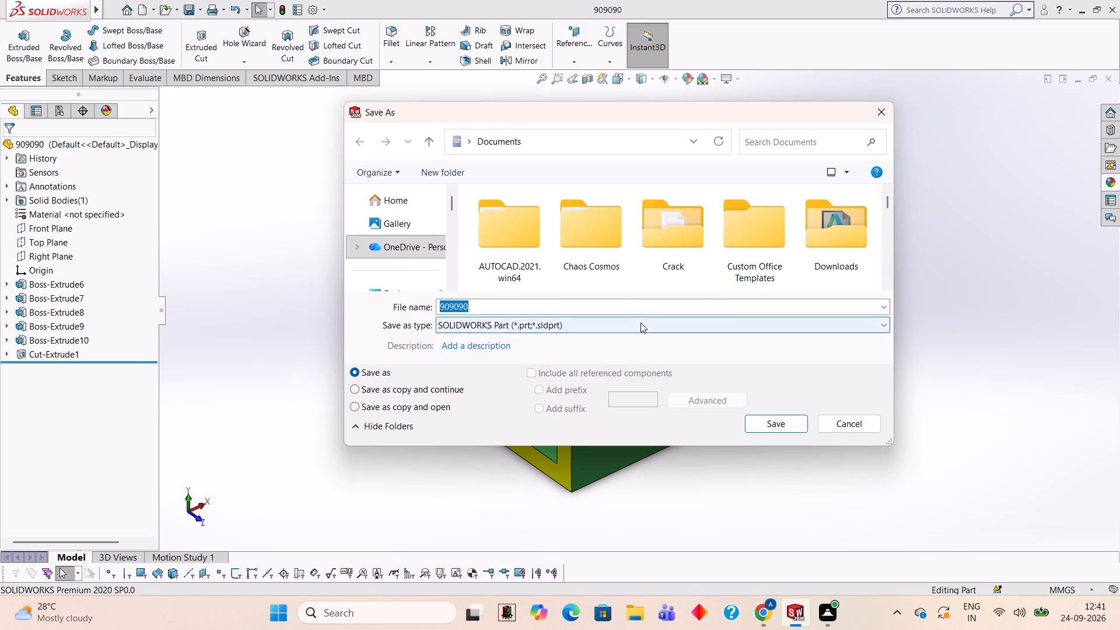
pyautogui.click(640, 323)
pyautogui.click(490, 90)
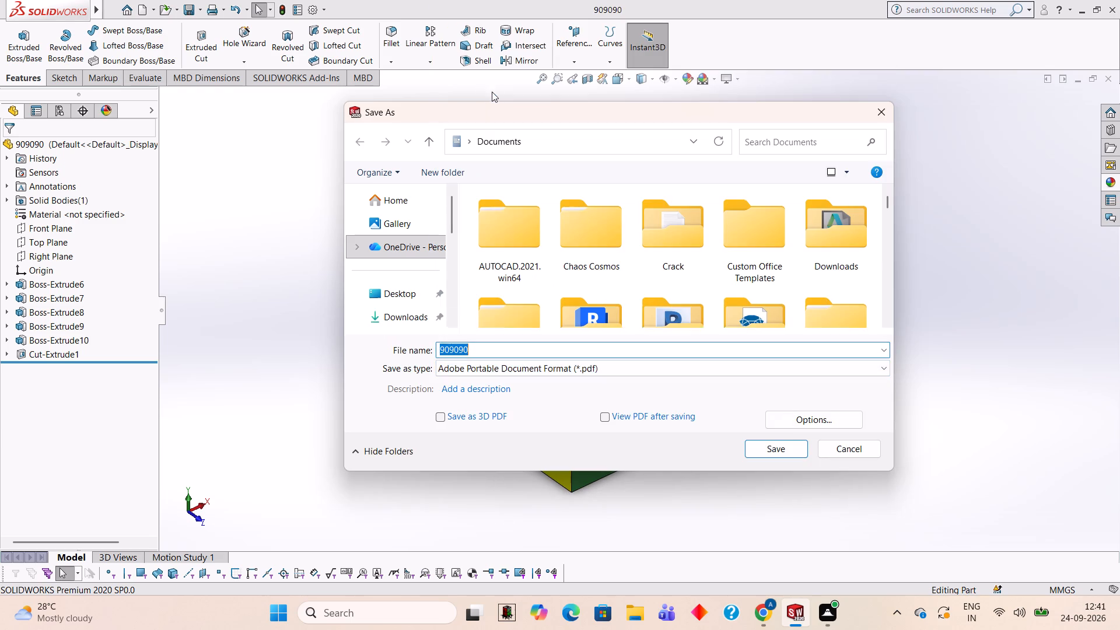
pyautogui.click(783, 442)
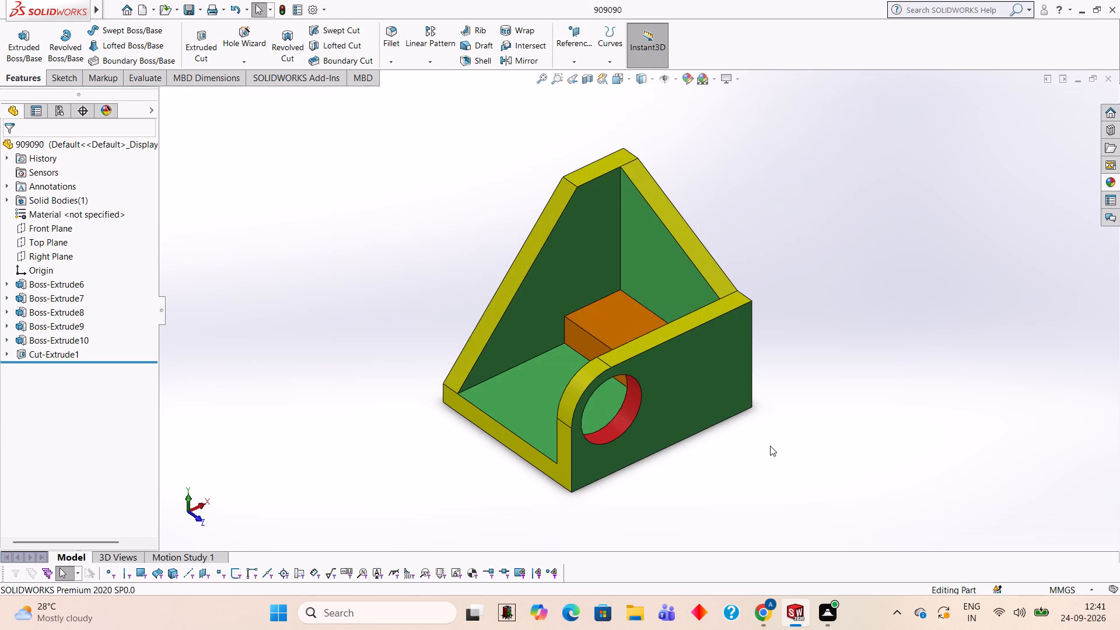